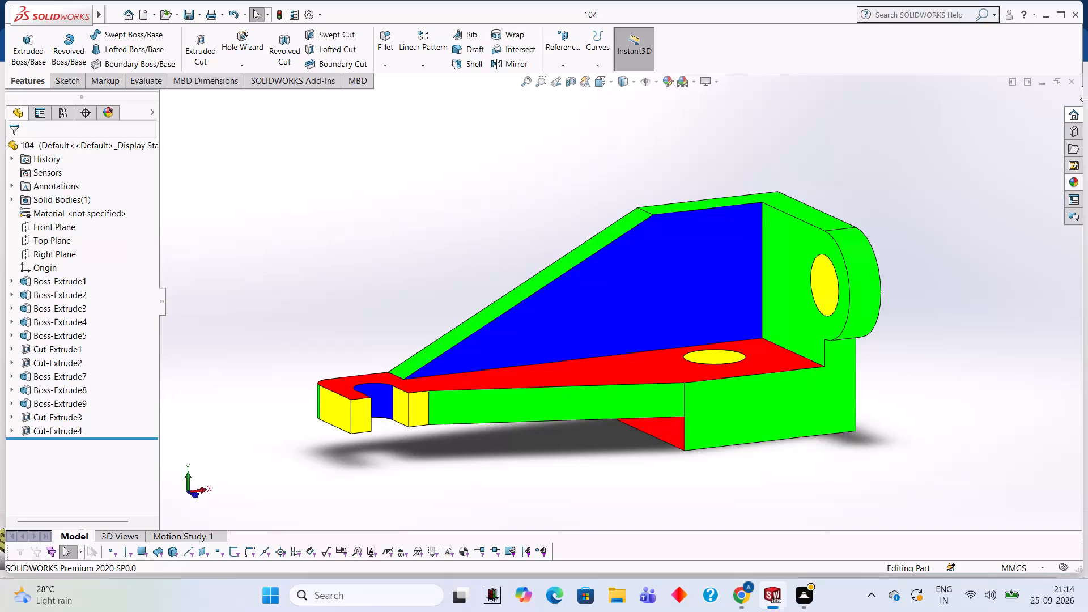
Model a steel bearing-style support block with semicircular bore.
Close the open part 104 and create a new part document.
click(1077, 82)
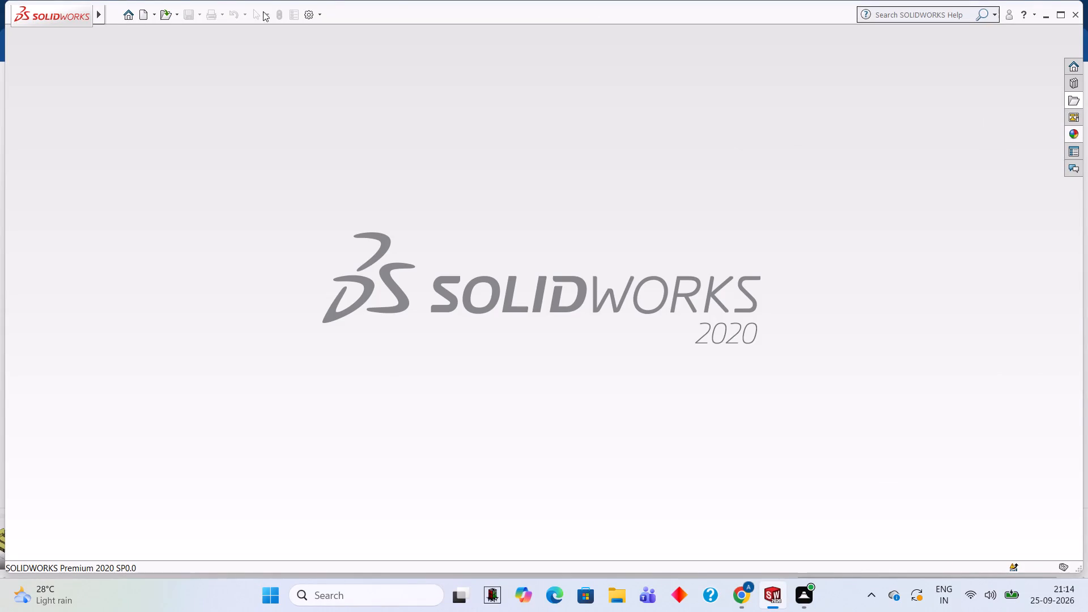
click(138, 19)
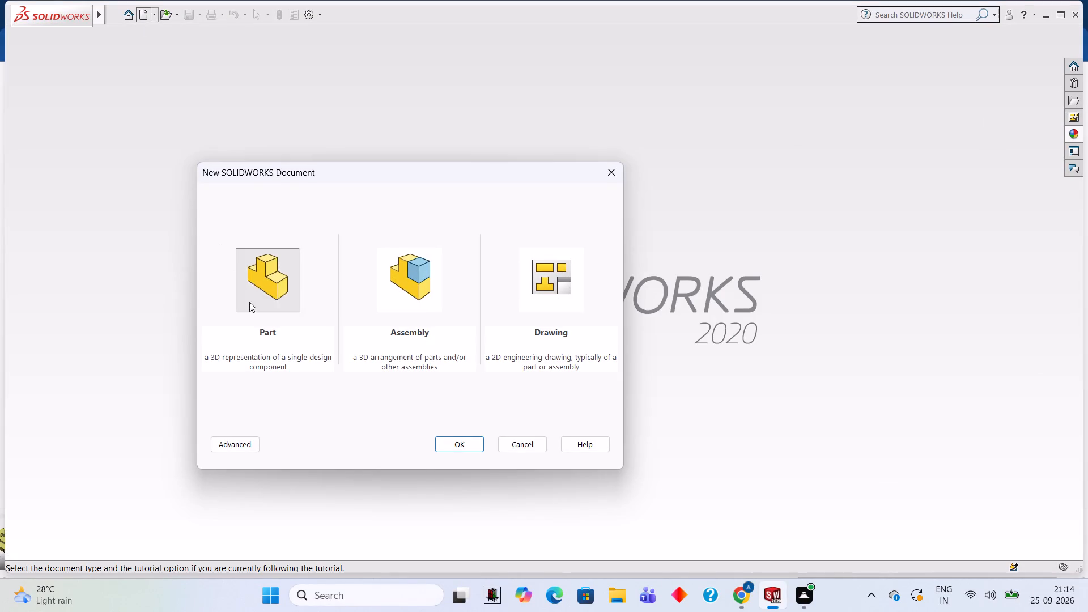
click(454, 445)
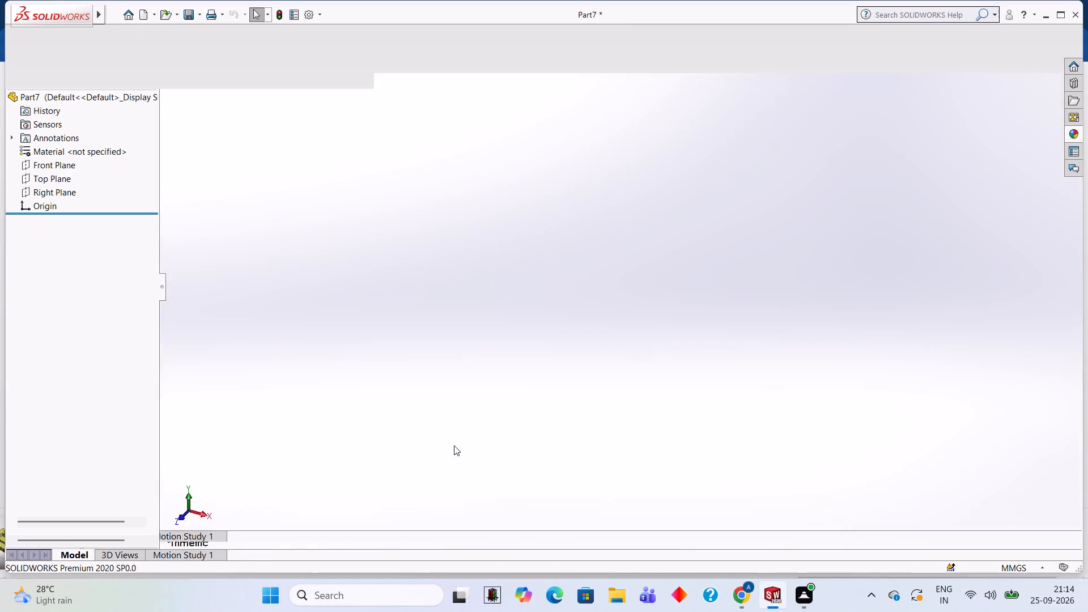
Start a sketch on the Front Plane of the new part.
click(61, 212)
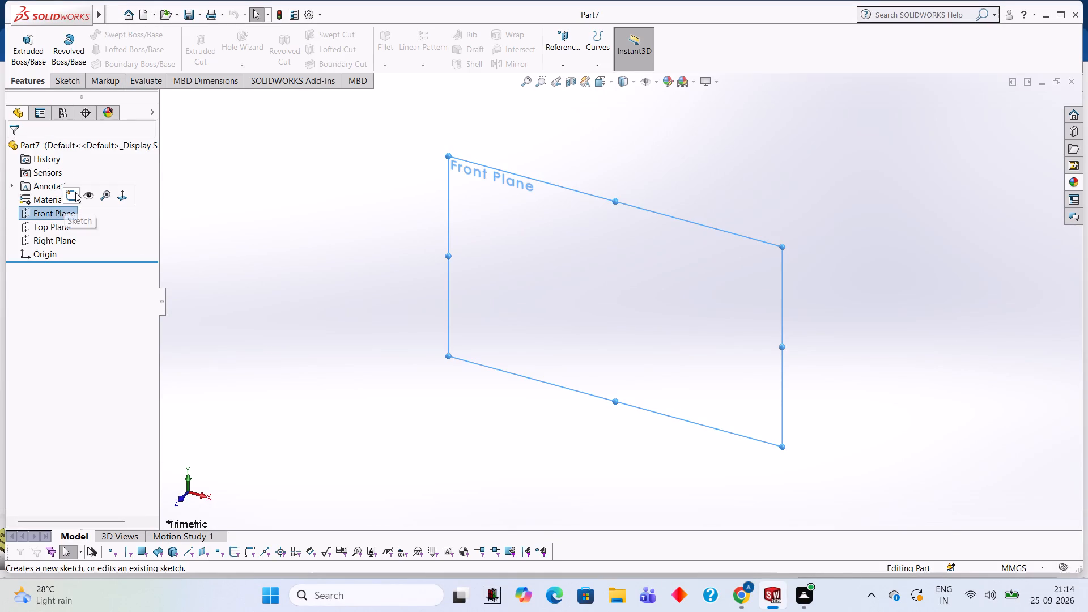
click(75, 192)
click(534, 313)
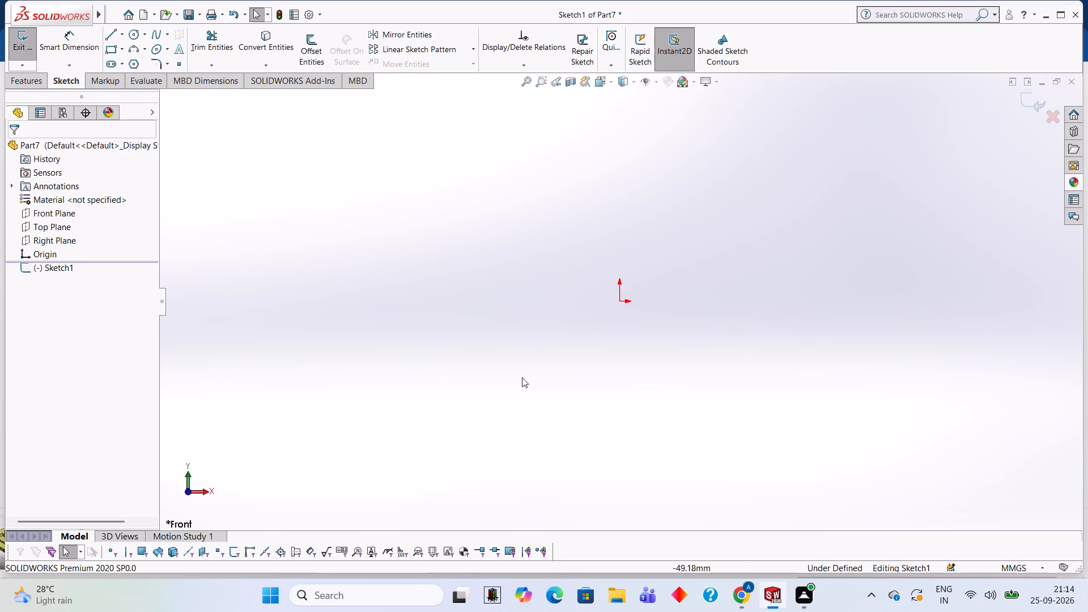
click(64, 209)
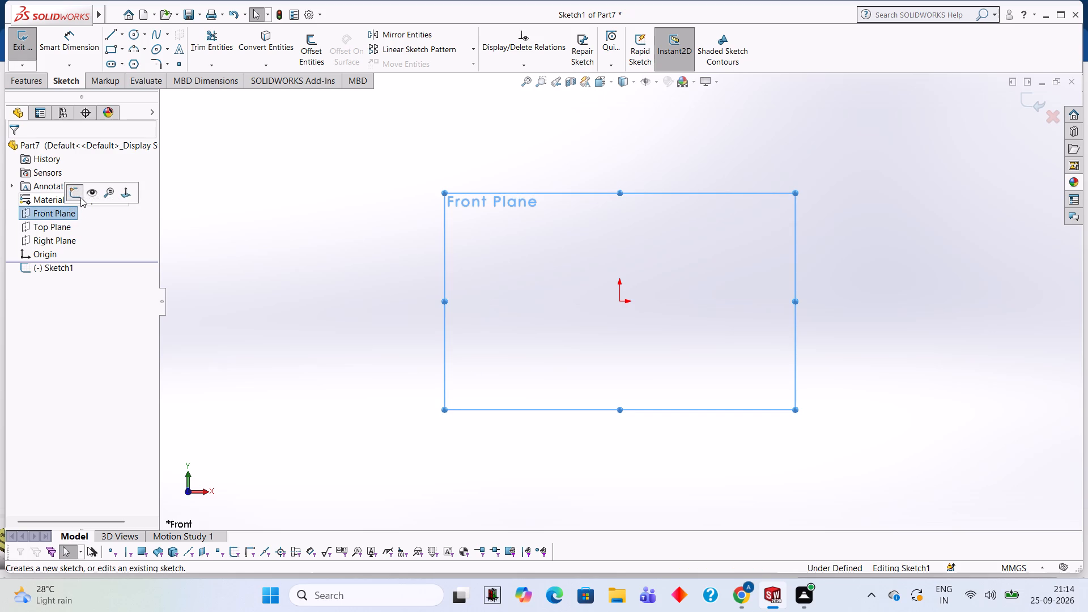
click(503, 286)
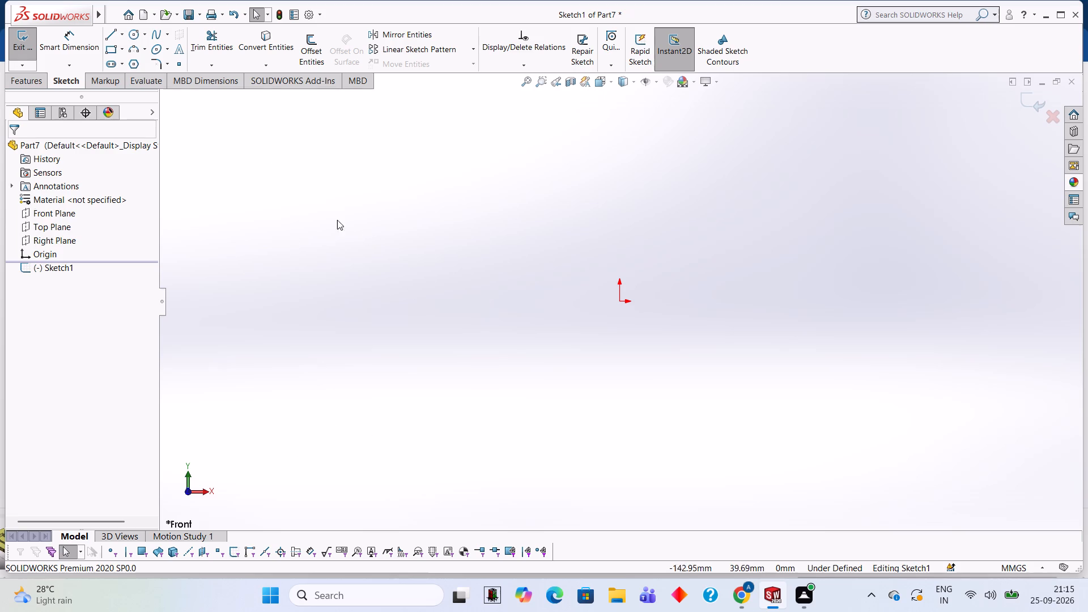
Sketch a 58 mm vertical line straight down from the origin.
click(115, 31)
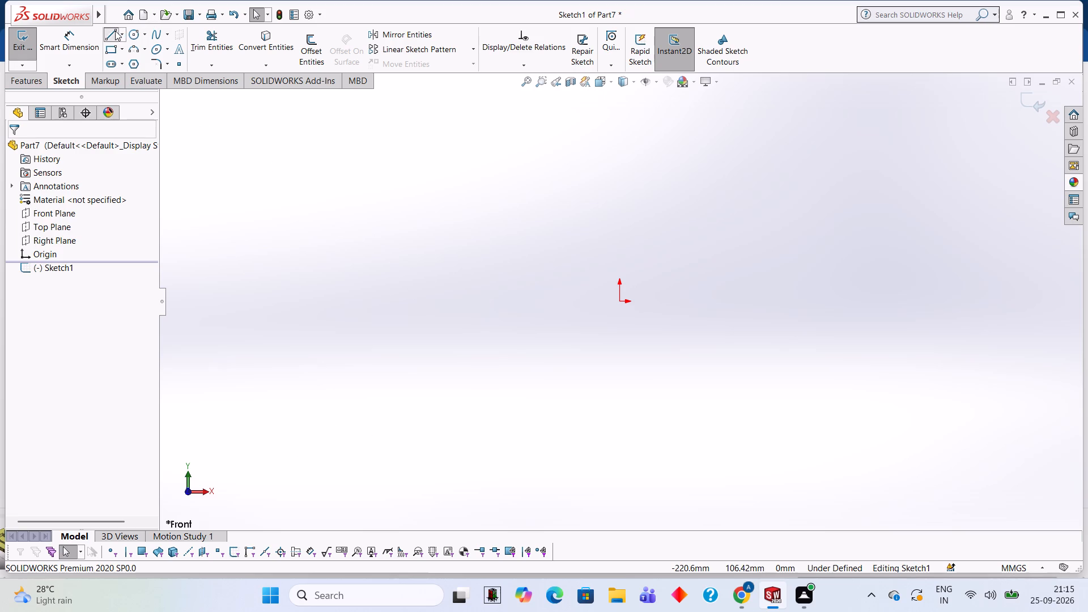
click(620, 301)
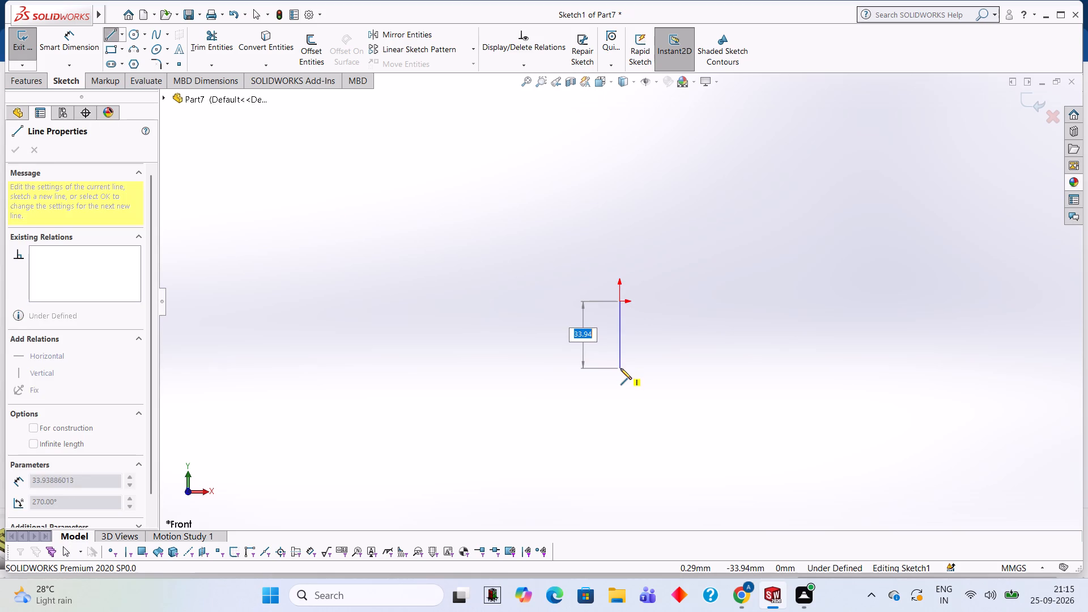
key(5)
key(8)
key(Return)
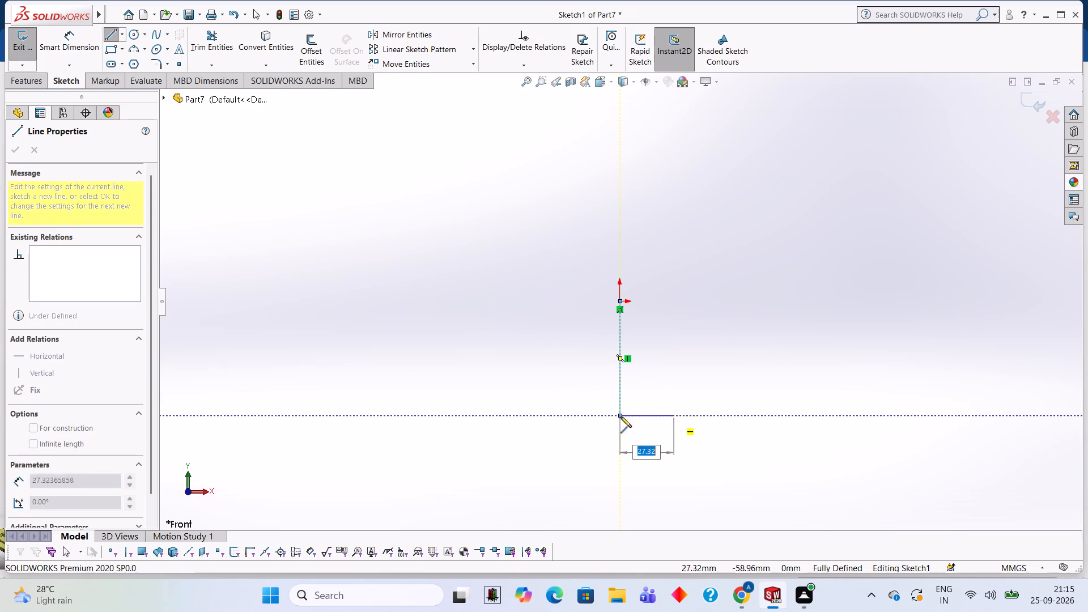
key(Escape)
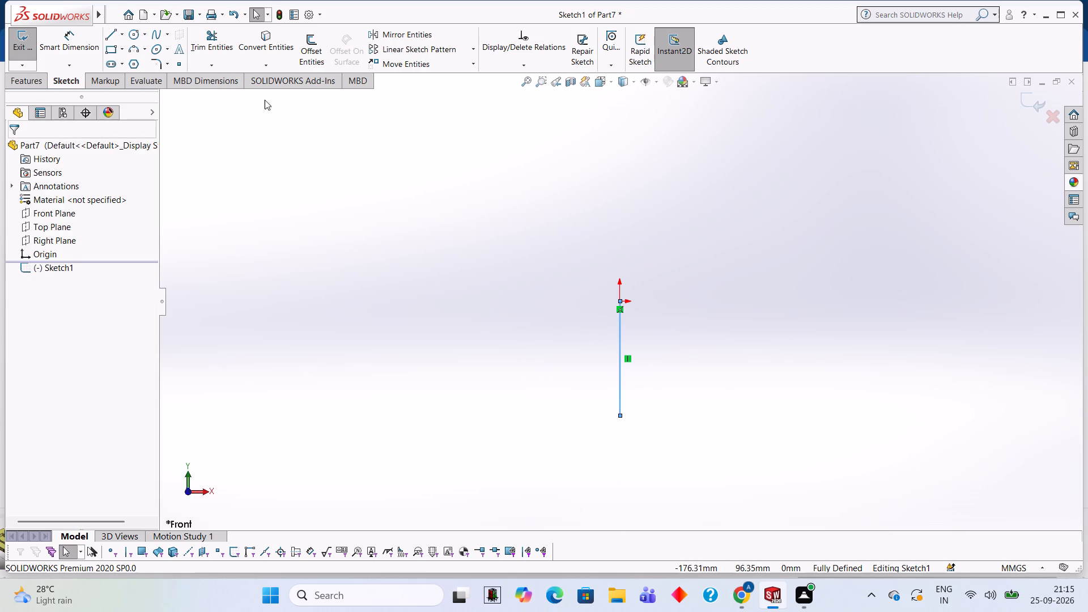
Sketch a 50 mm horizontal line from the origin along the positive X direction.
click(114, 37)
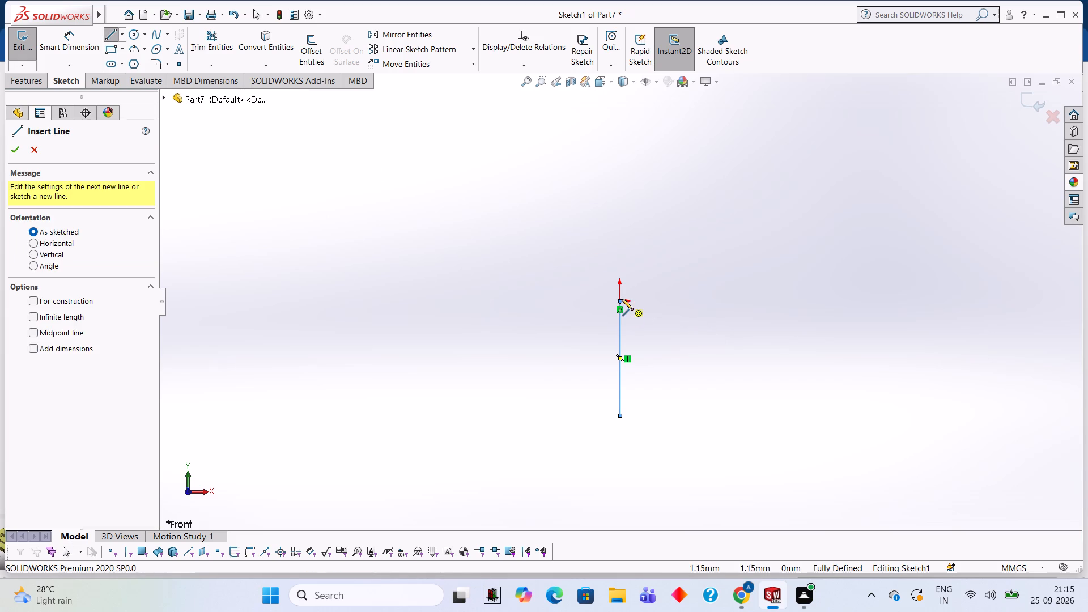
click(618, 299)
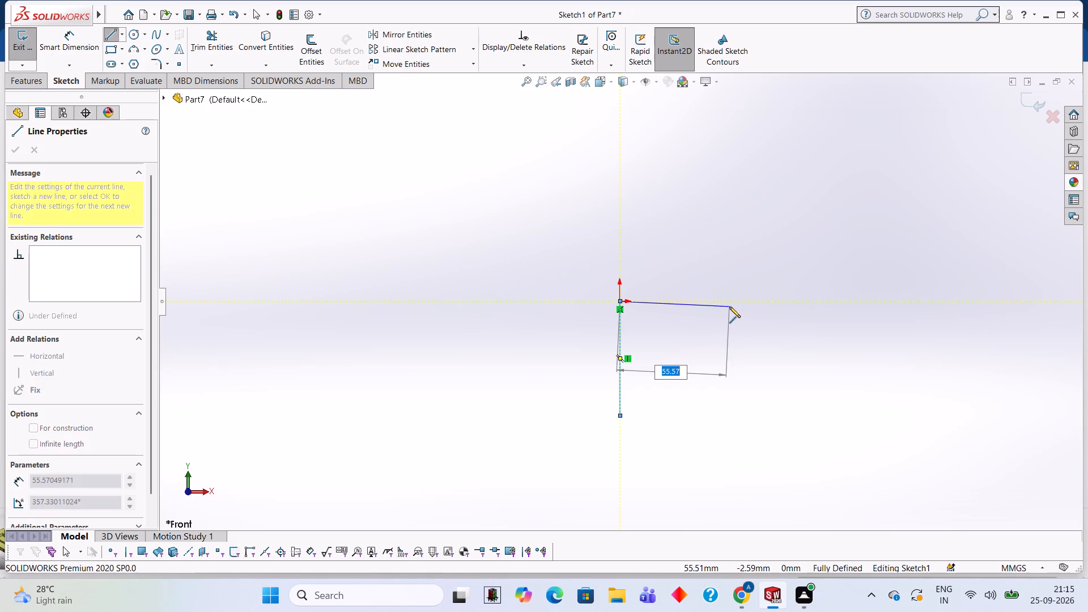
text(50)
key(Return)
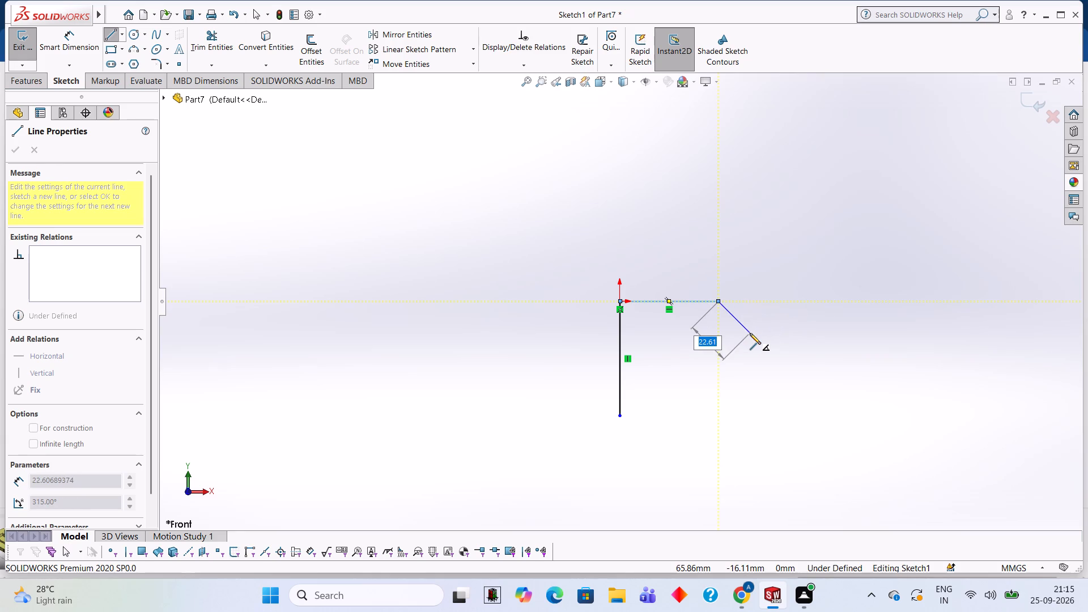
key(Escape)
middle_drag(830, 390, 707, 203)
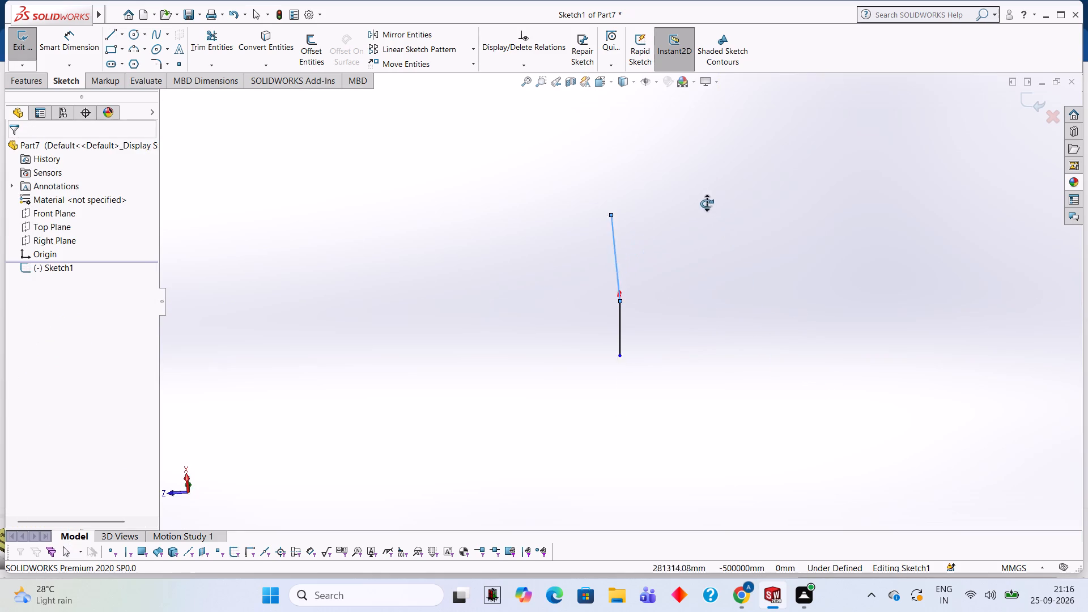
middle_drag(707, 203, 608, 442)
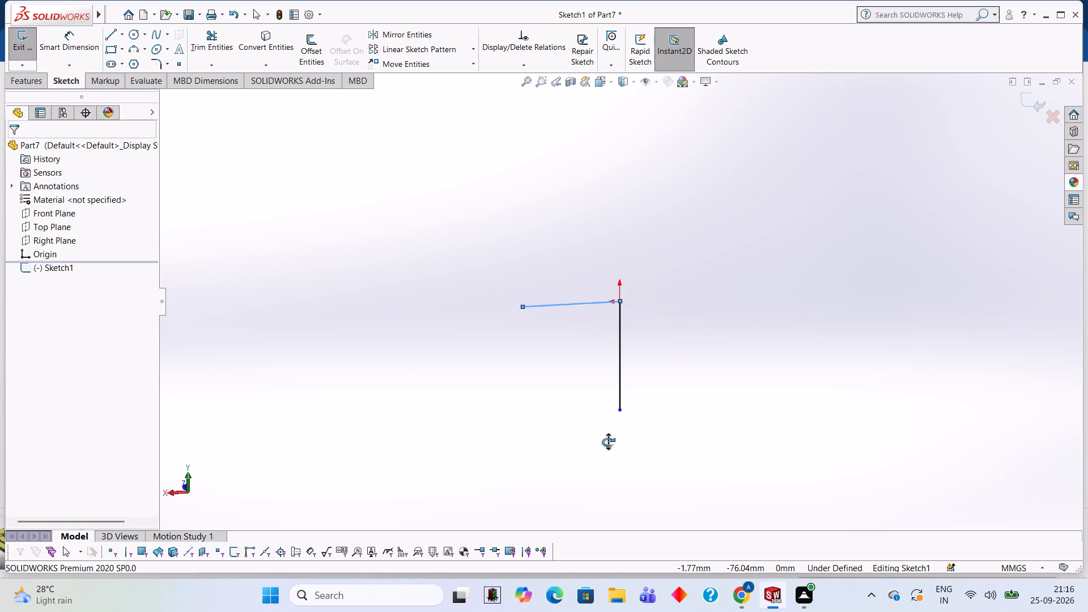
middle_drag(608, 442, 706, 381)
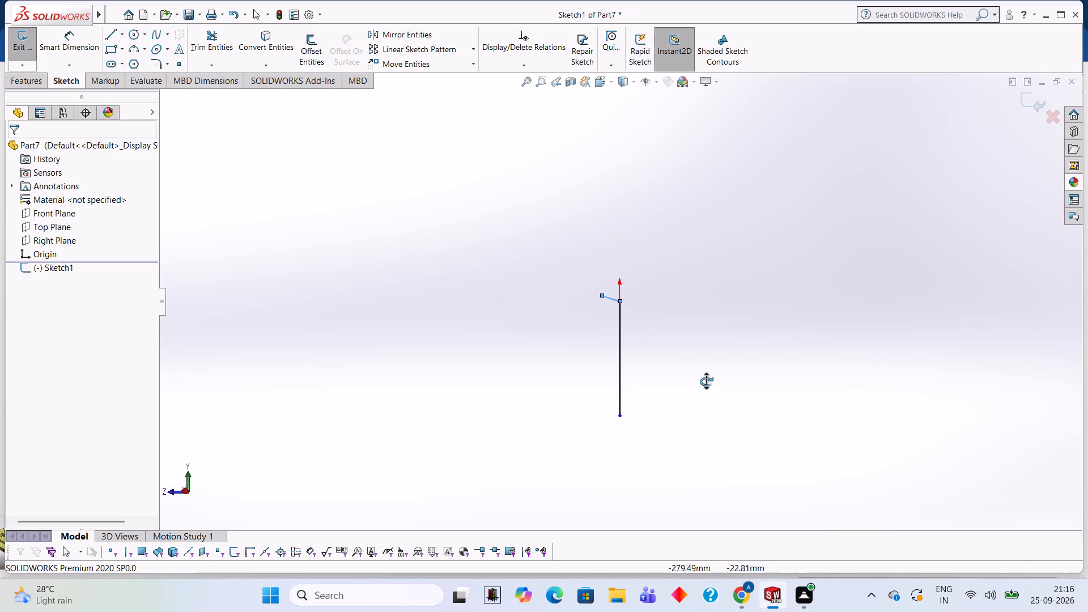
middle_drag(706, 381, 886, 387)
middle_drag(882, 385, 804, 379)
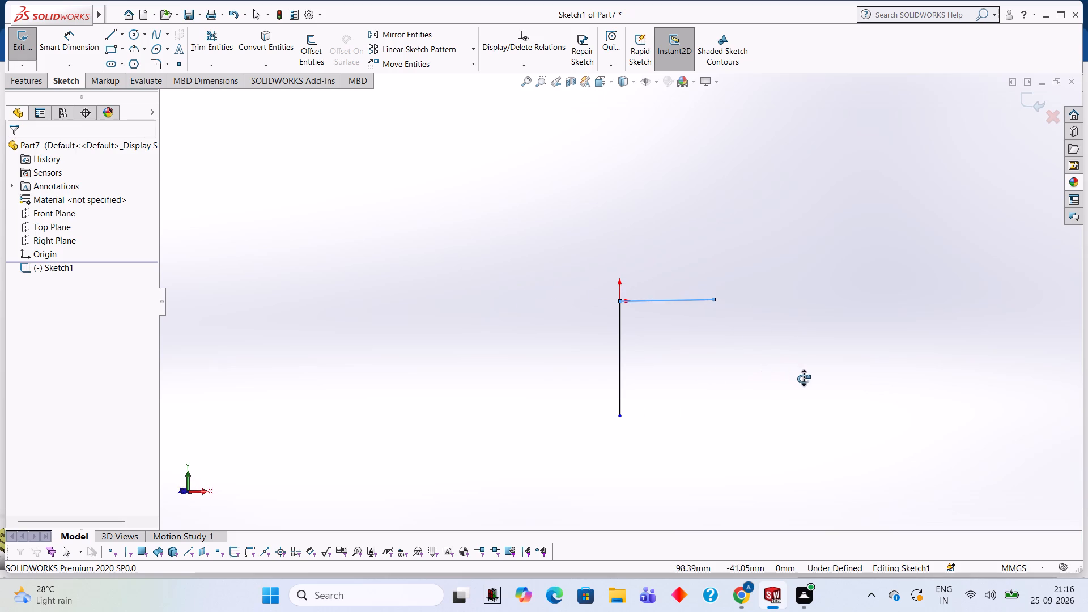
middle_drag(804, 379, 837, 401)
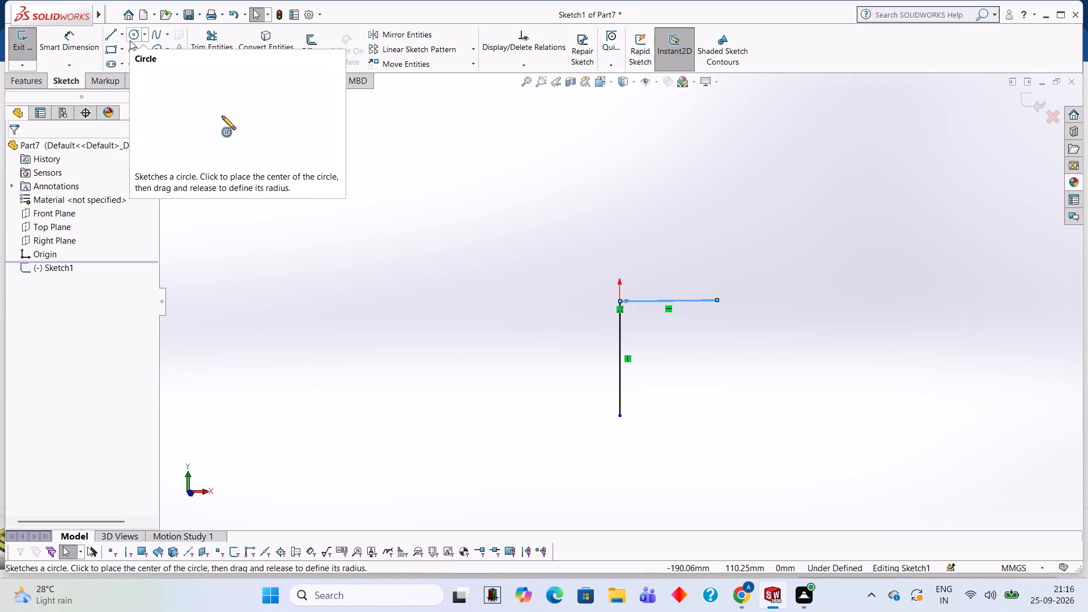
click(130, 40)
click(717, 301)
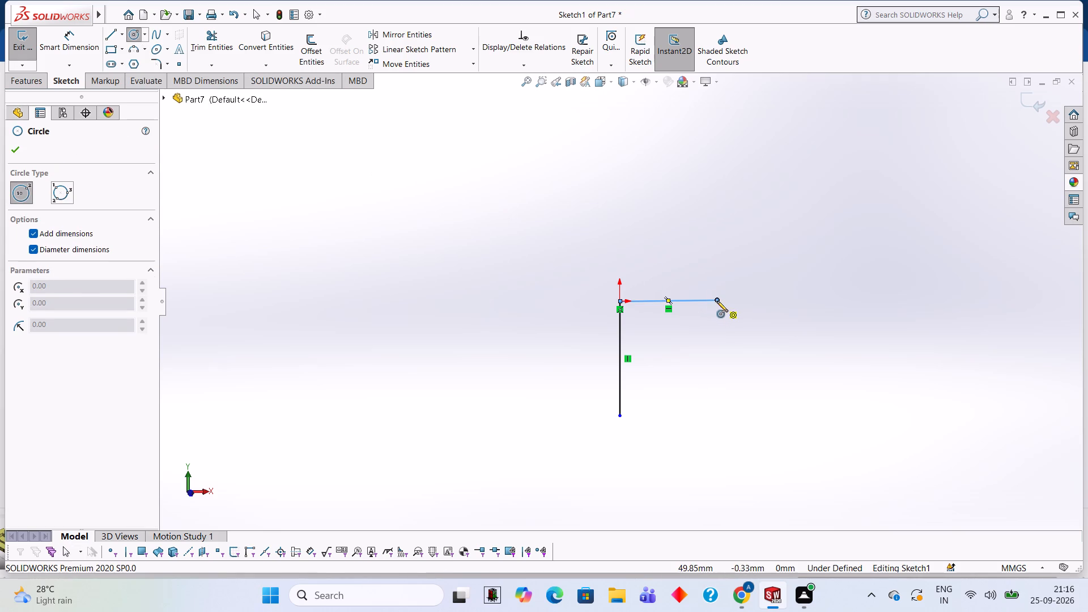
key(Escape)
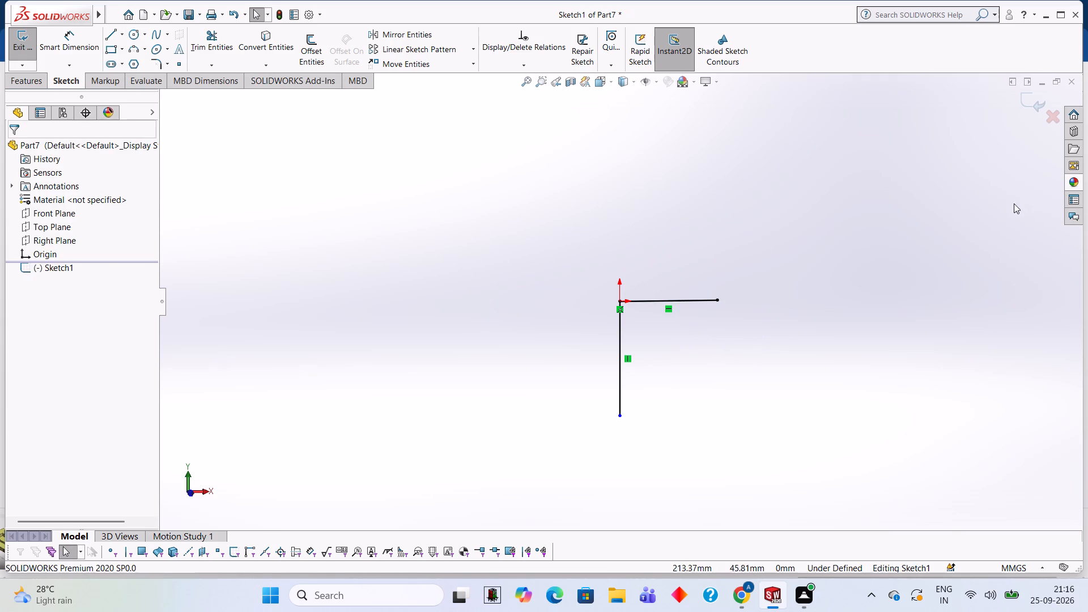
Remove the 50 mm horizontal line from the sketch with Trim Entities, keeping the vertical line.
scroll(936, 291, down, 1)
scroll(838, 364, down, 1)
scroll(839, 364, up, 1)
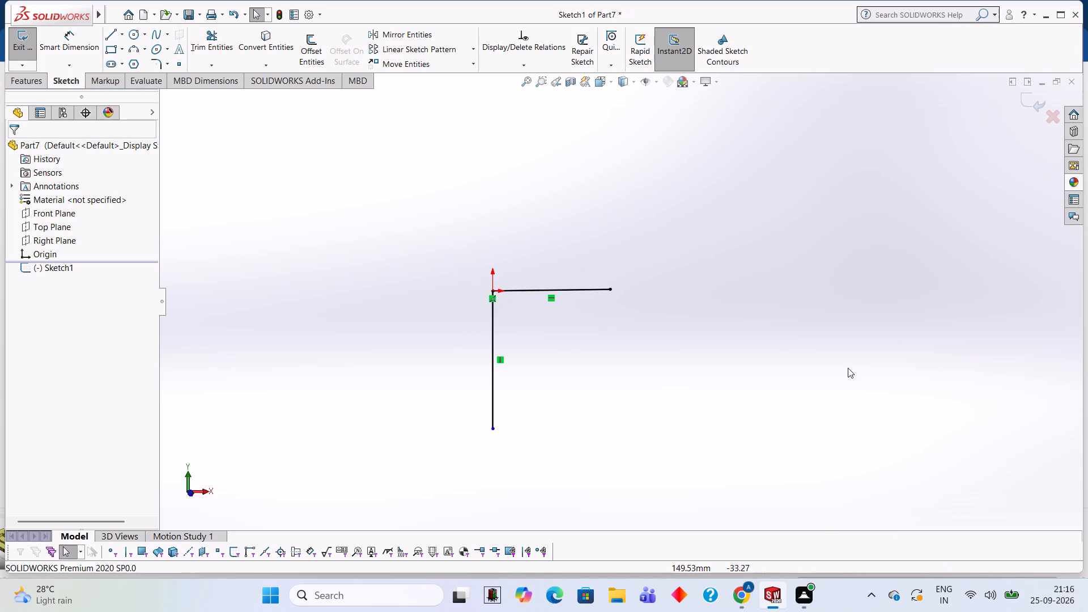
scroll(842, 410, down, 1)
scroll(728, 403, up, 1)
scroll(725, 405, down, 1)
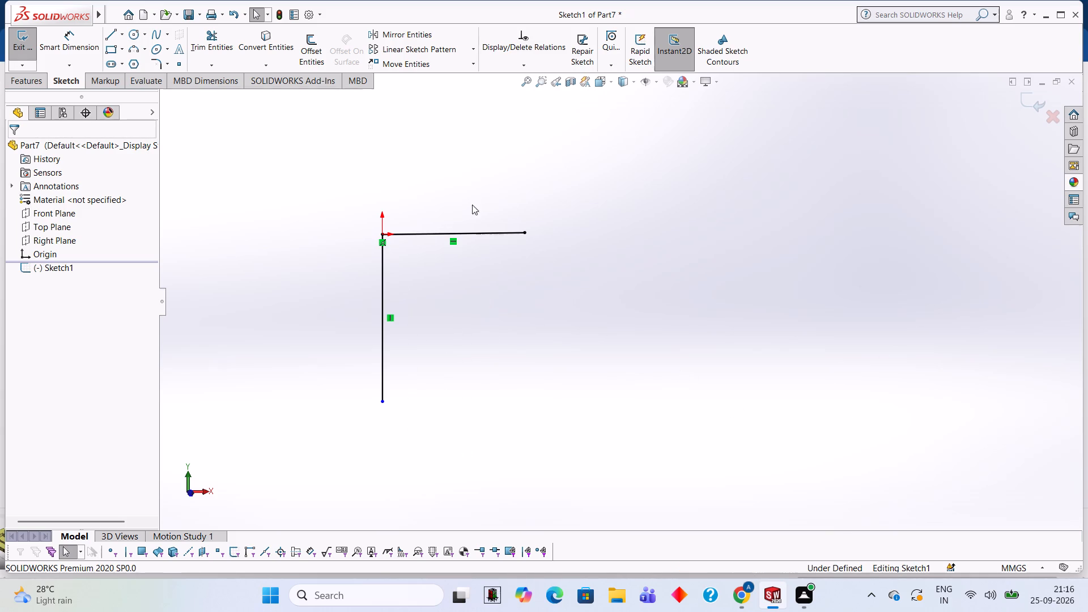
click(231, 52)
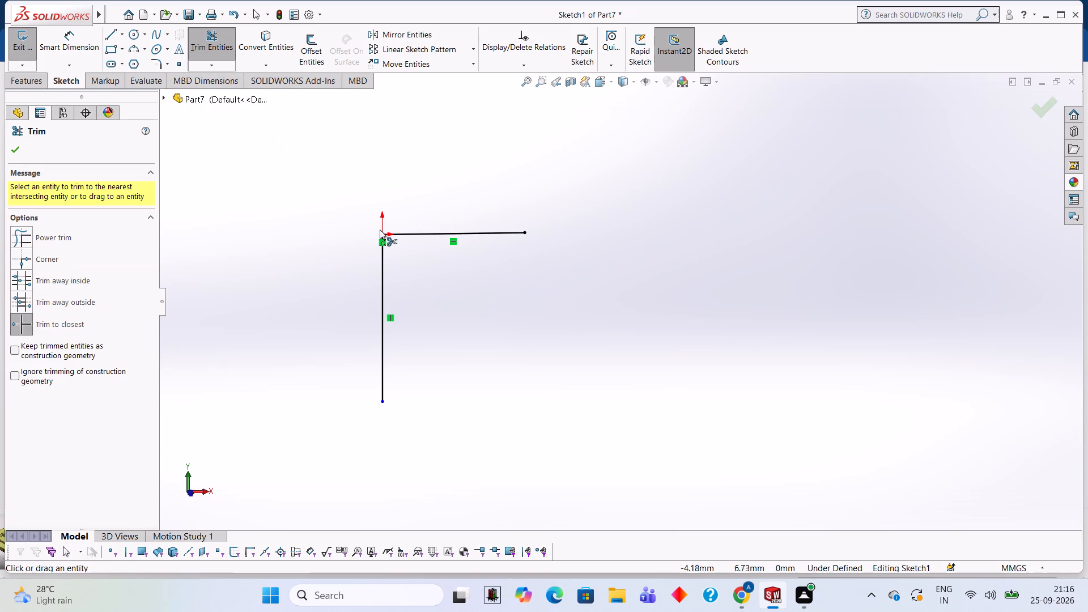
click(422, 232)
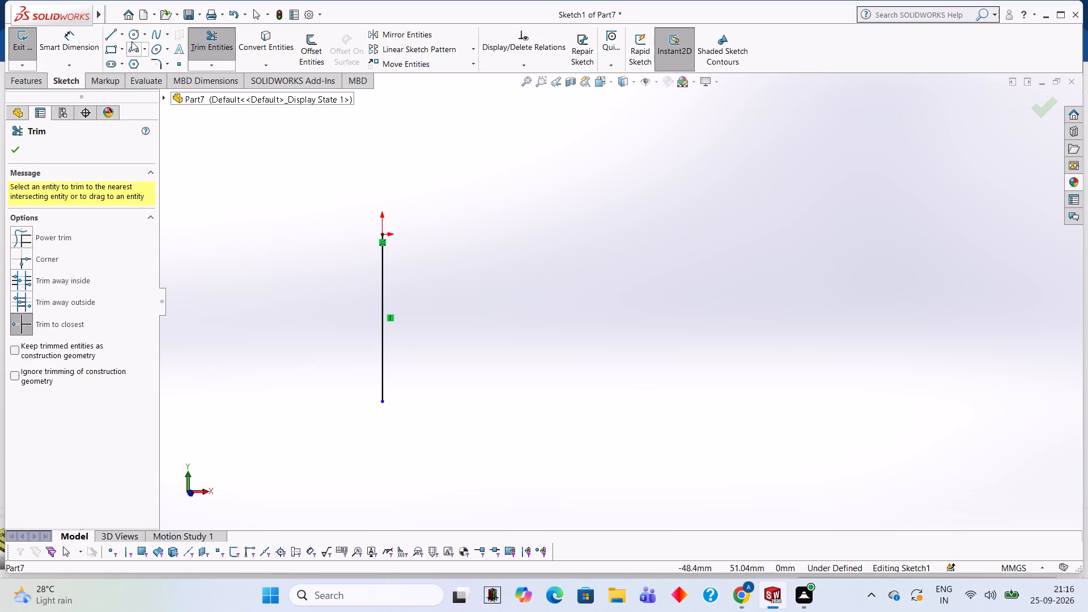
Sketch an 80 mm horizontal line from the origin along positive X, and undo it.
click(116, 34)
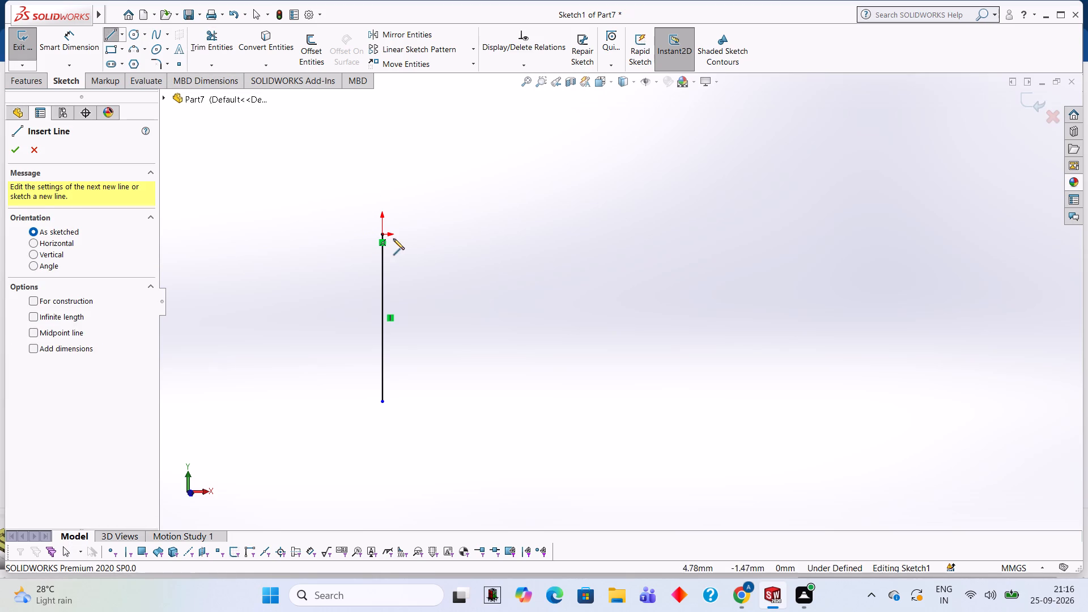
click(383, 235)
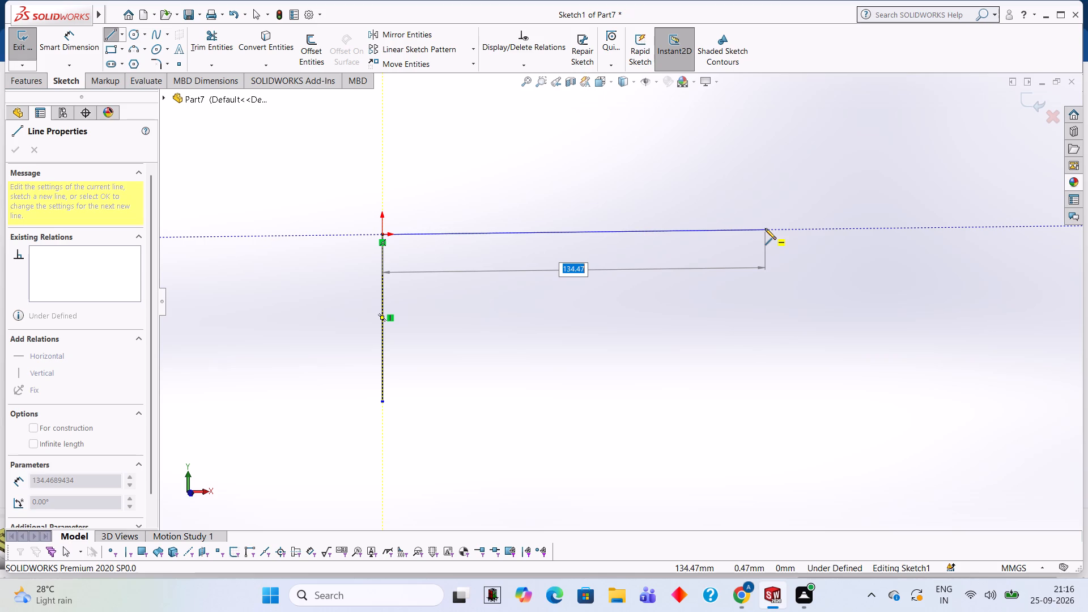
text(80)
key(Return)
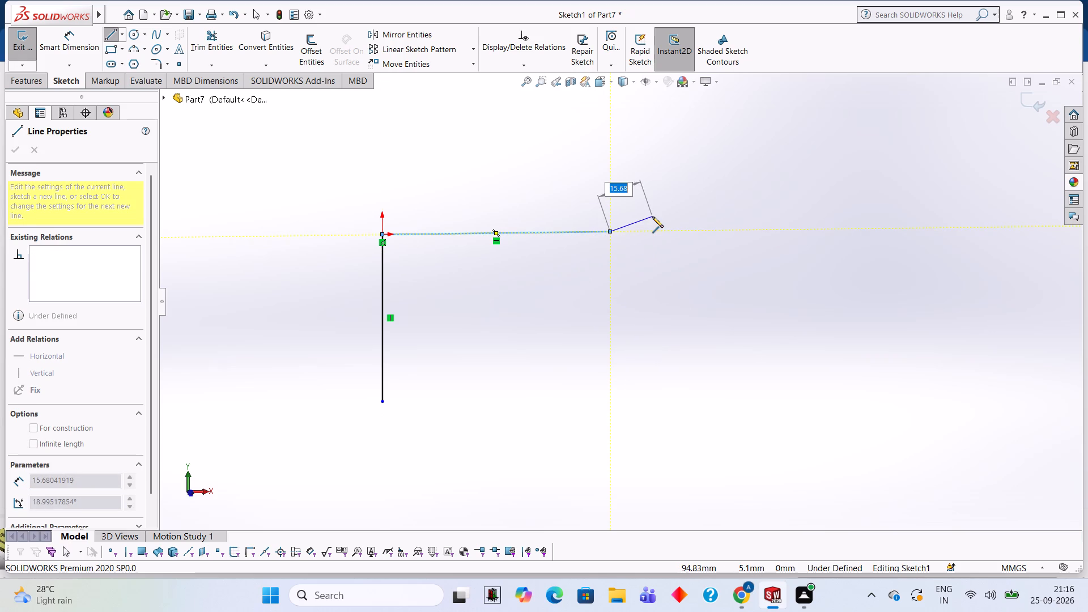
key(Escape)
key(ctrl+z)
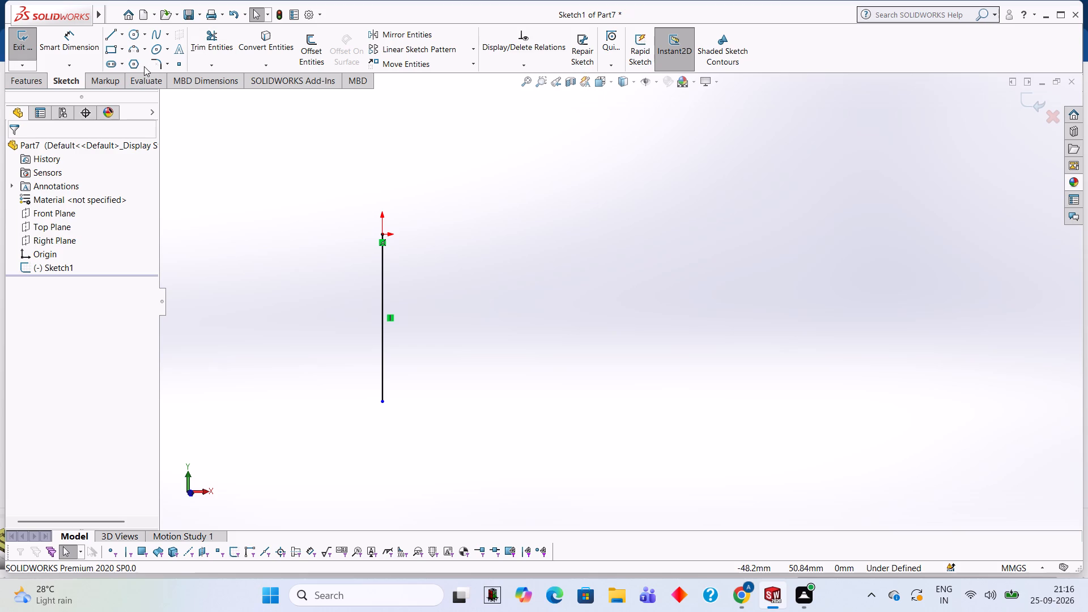
Sketch an 80 mm horizontal line from the origin along positive X, continuing with a 58 mm vertical line down from its end.
click(117, 36)
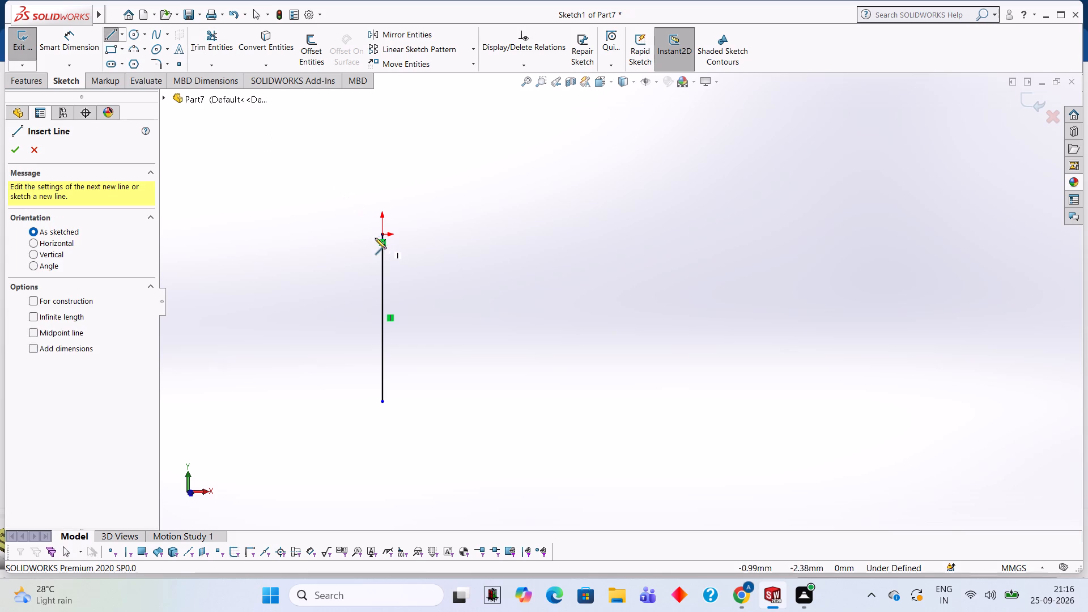
click(382, 235)
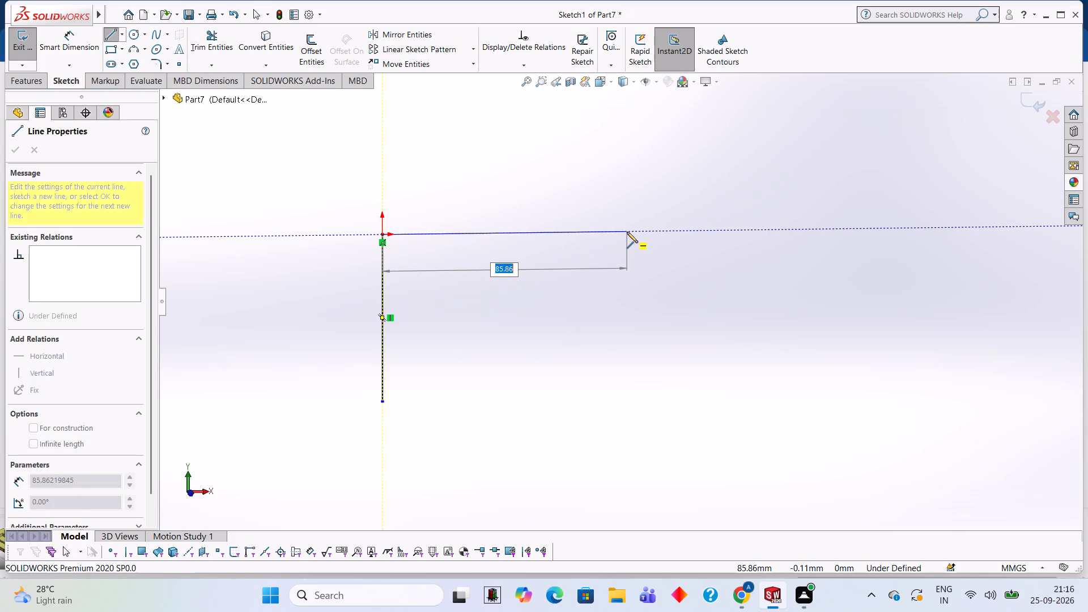
text(80)
key(Return)
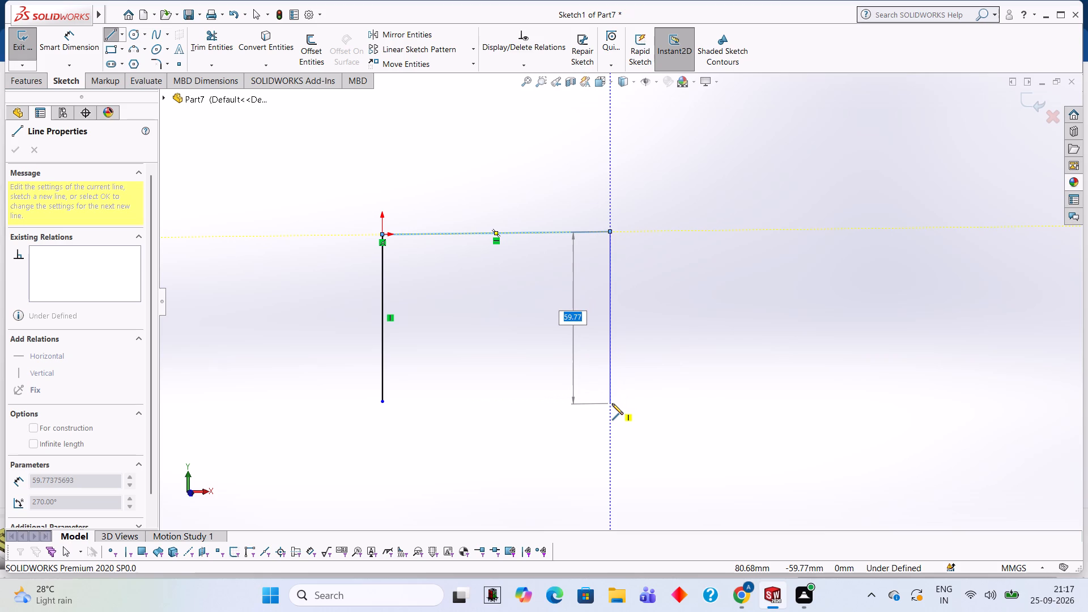
key(2)
key(BackSpace)
text(58)
key(Return)
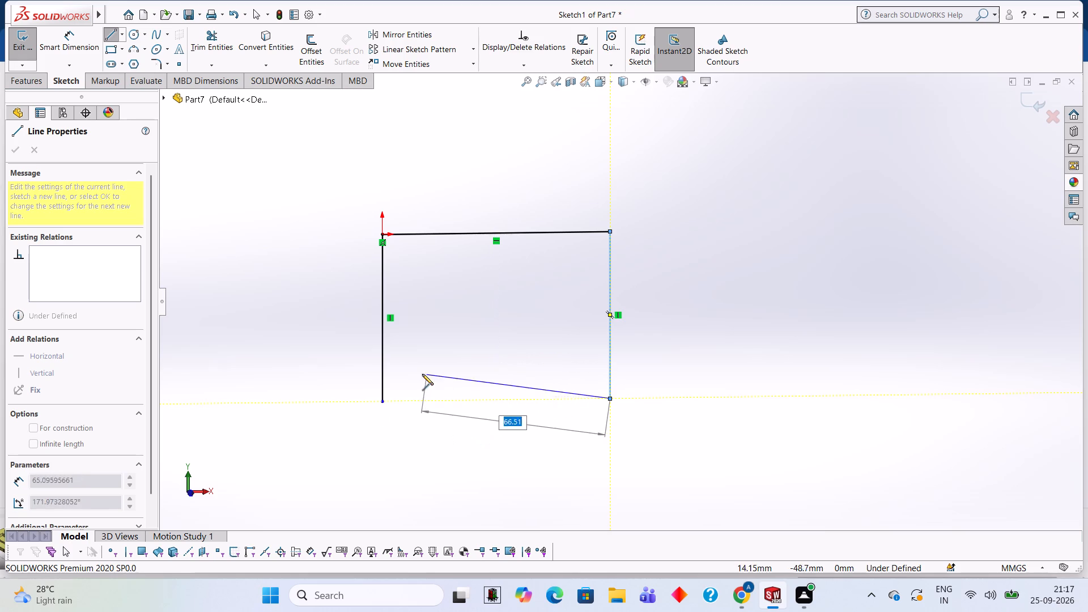
Close the rectangular profile with a horizontal line from the 58 mm line's lower end to the opposite vertical line's lower end.
click(382, 400)
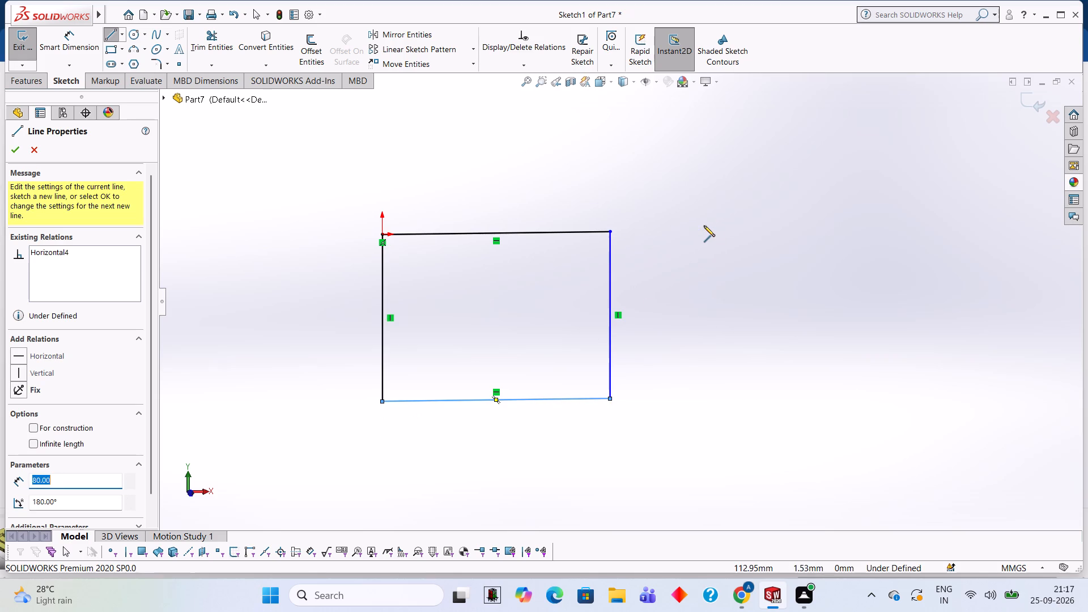
Extrude the closed rectangular profile as a blind boss 16 mm deep.
middle_drag(681, 354, 678, 352)
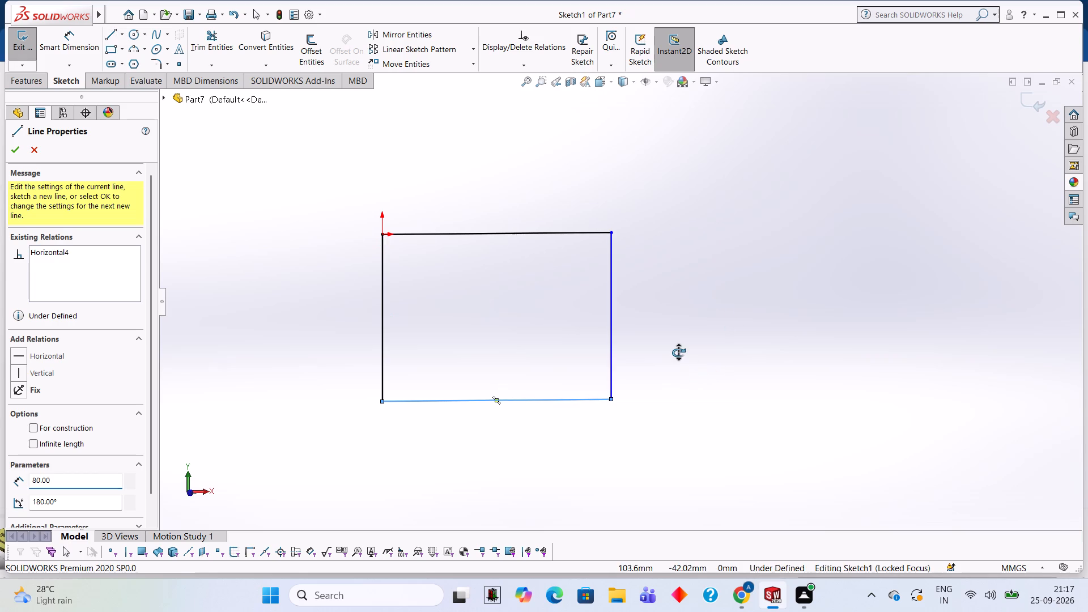
middle_drag(678, 352, 688, 355)
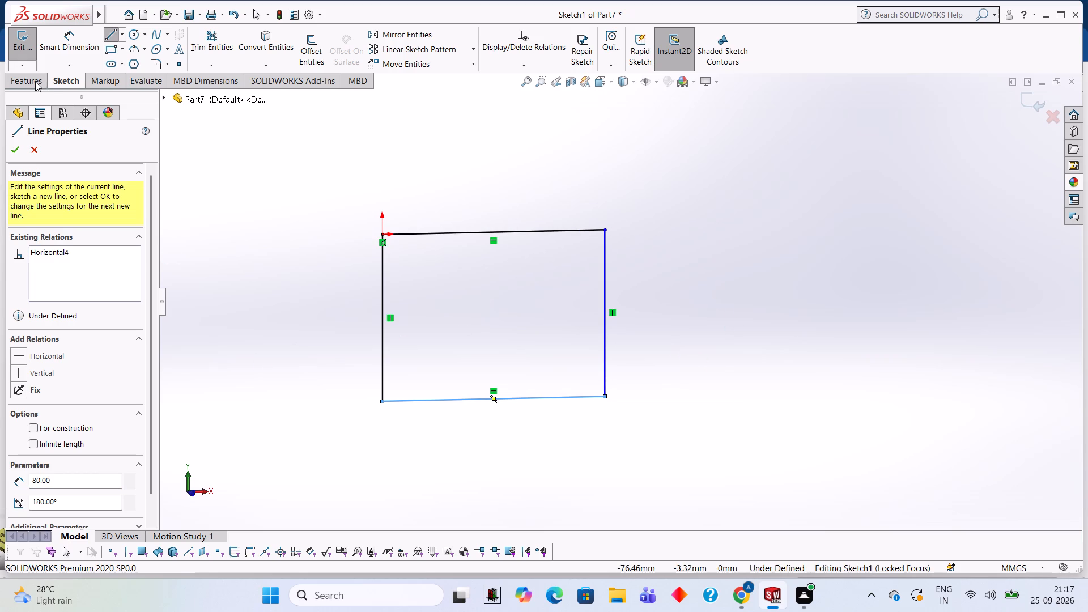
click(35, 82)
click(35, 45)
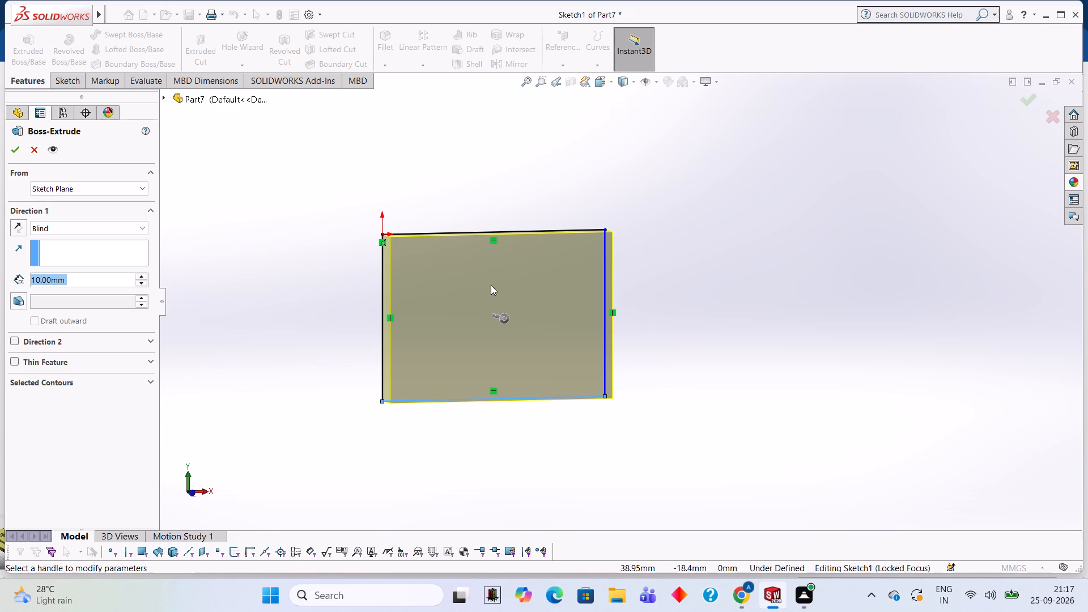
text(16)
key(Return)
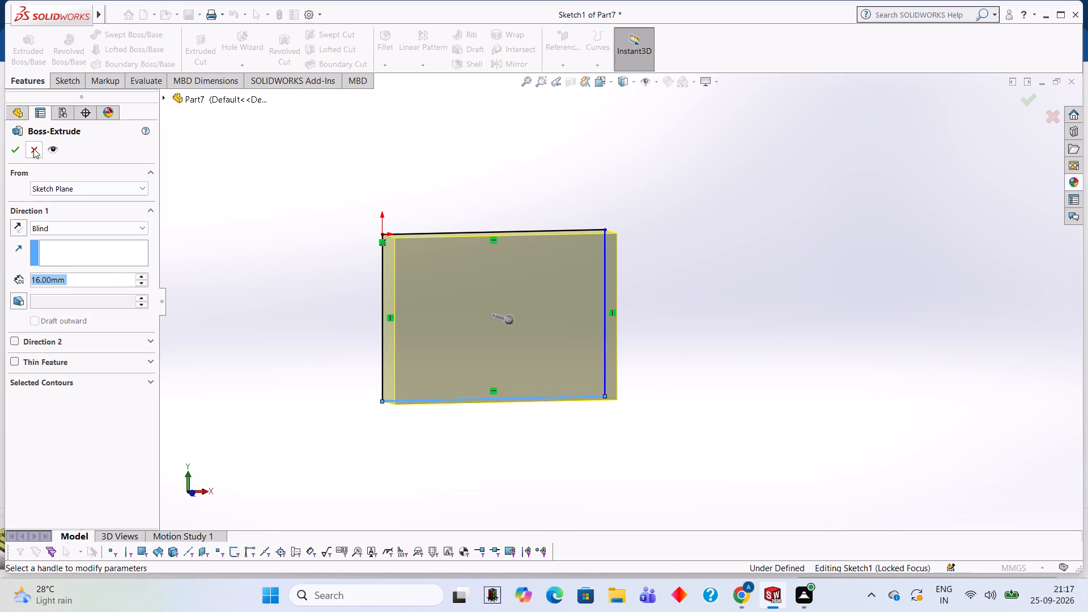
click(16, 158)
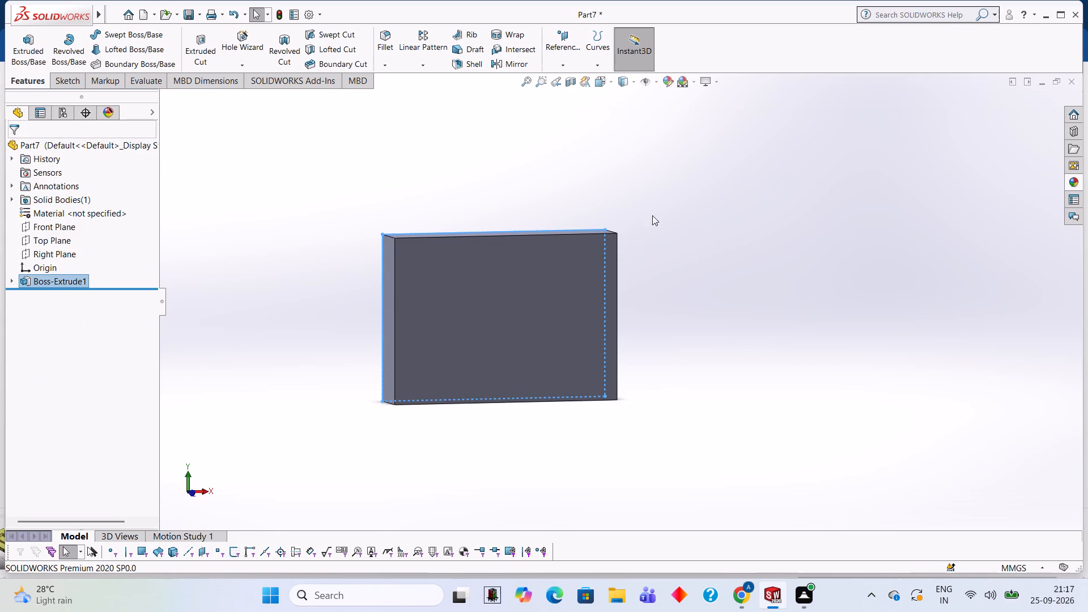
click(705, 207)
Examine the extruded block from the front, side, top and underside.
middle_drag(734, 211, 619, 209)
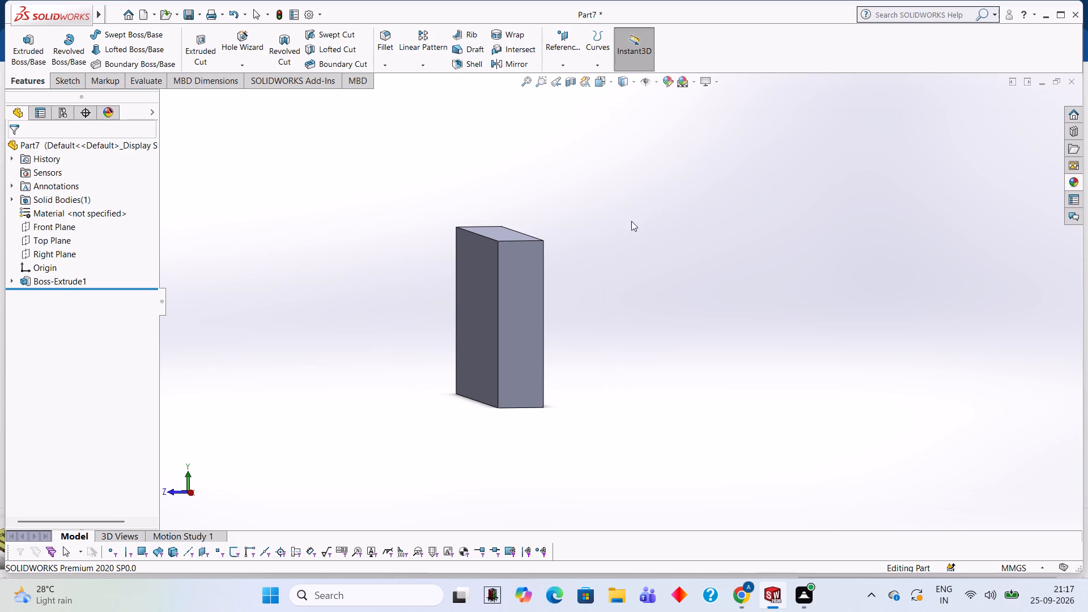
middle_drag(631, 221, 659, 238)
middle_drag(662, 239, 745, 201)
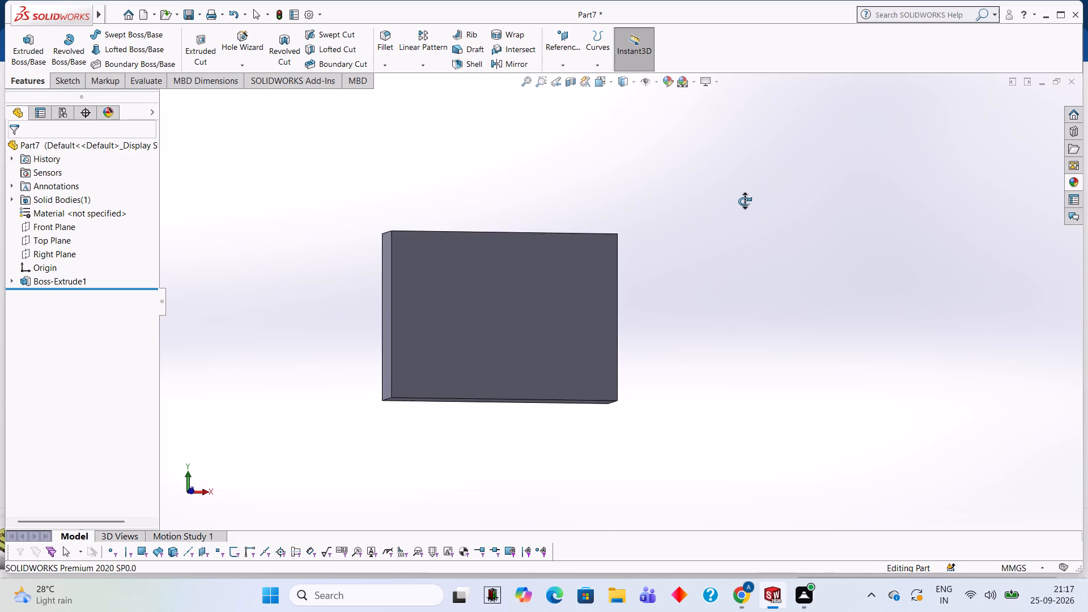
middle_drag(745, 201, 745, 220)
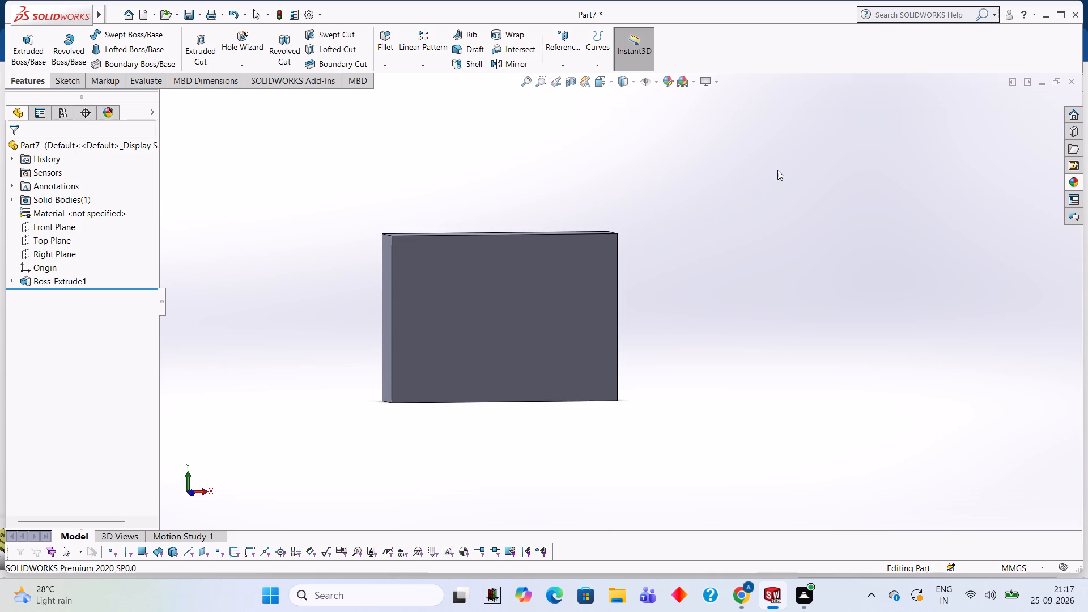
middle_drag(785, 303, 782, 172)
middle_drag(807, 281, 755, 202)
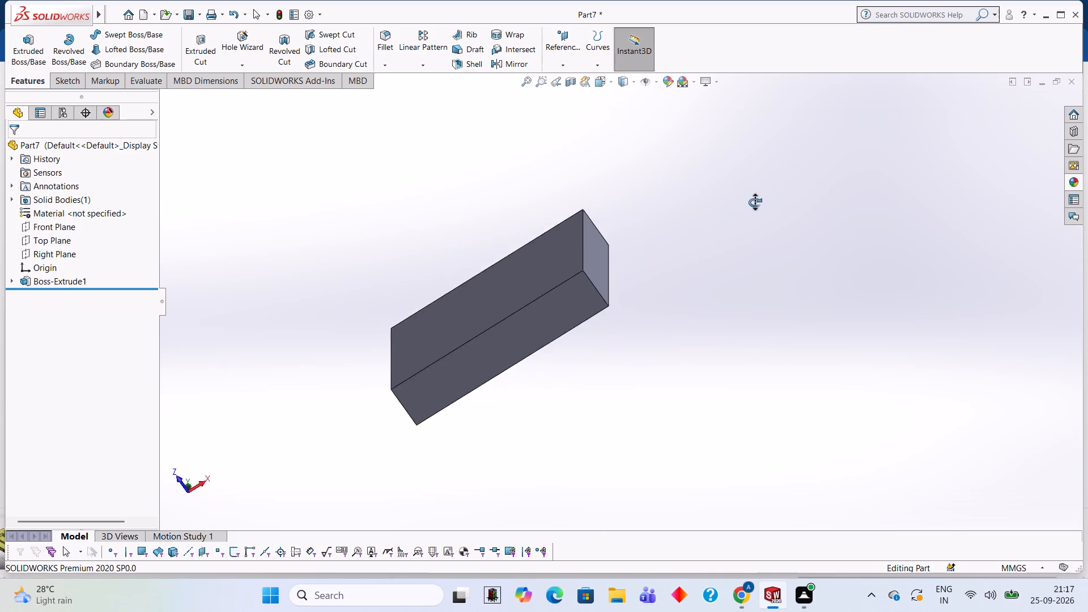
middle_drag(755, 202, 794, 160)
middle_drag(781, 215, 782, 194)
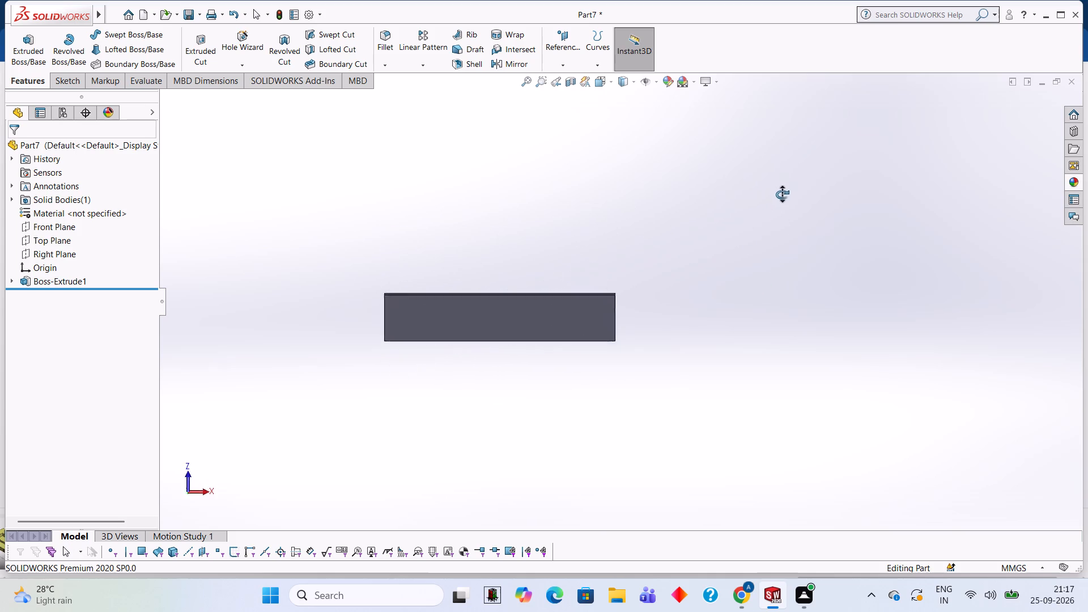
middle_drag(782, 194, 782, 304)
middle_drag(698, 195, 792, 399)
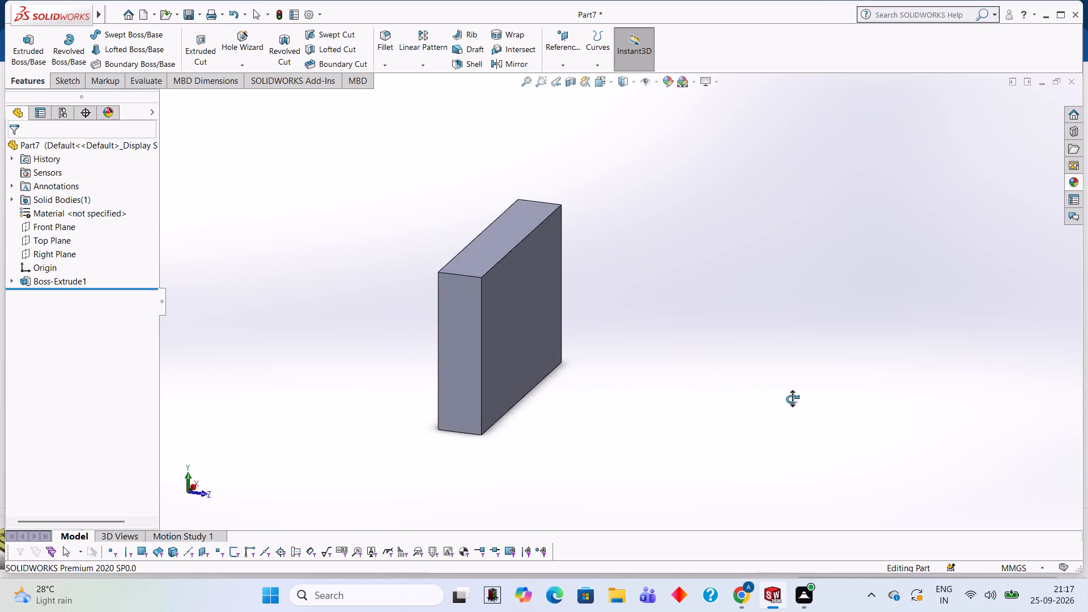
middle_drag(792, 399, 811, 362)
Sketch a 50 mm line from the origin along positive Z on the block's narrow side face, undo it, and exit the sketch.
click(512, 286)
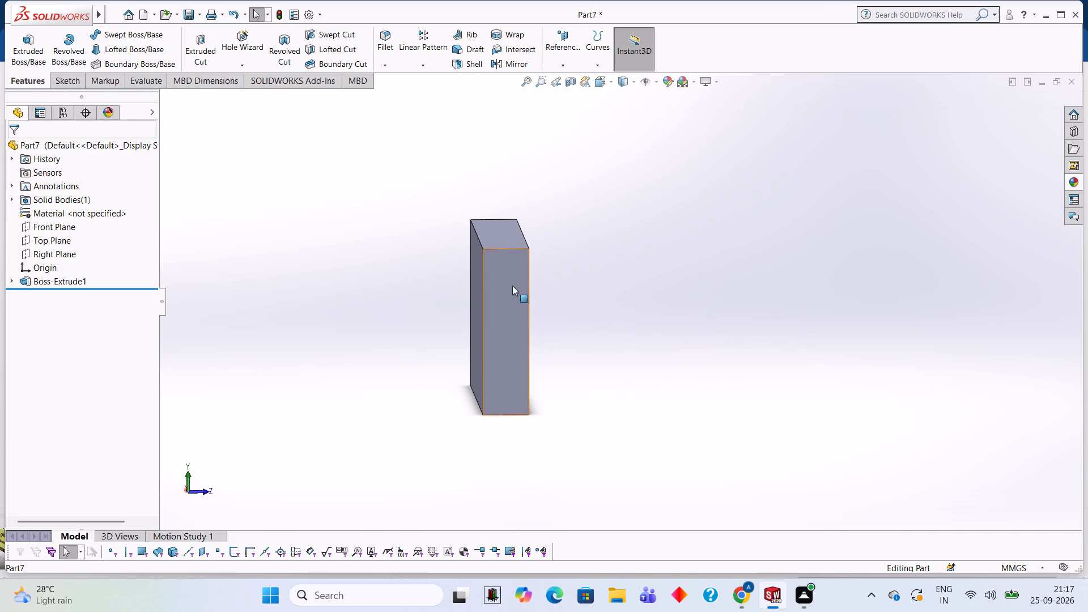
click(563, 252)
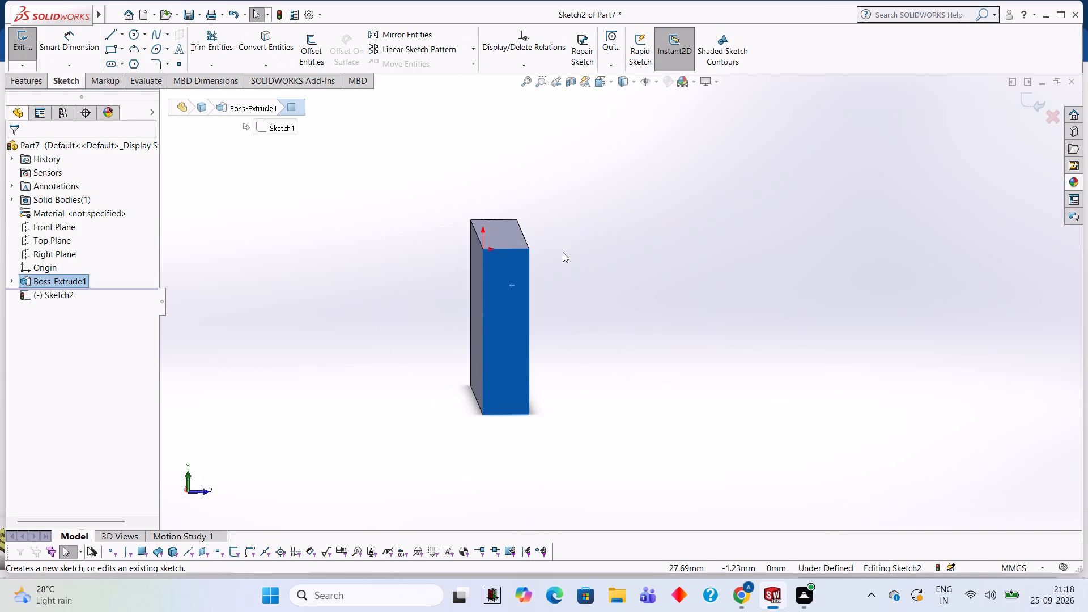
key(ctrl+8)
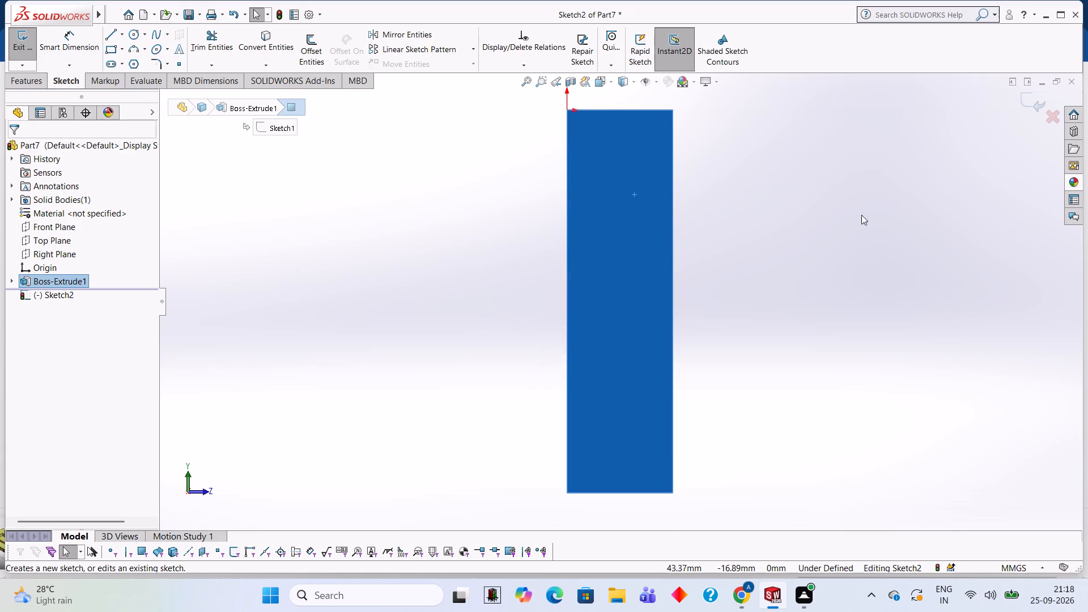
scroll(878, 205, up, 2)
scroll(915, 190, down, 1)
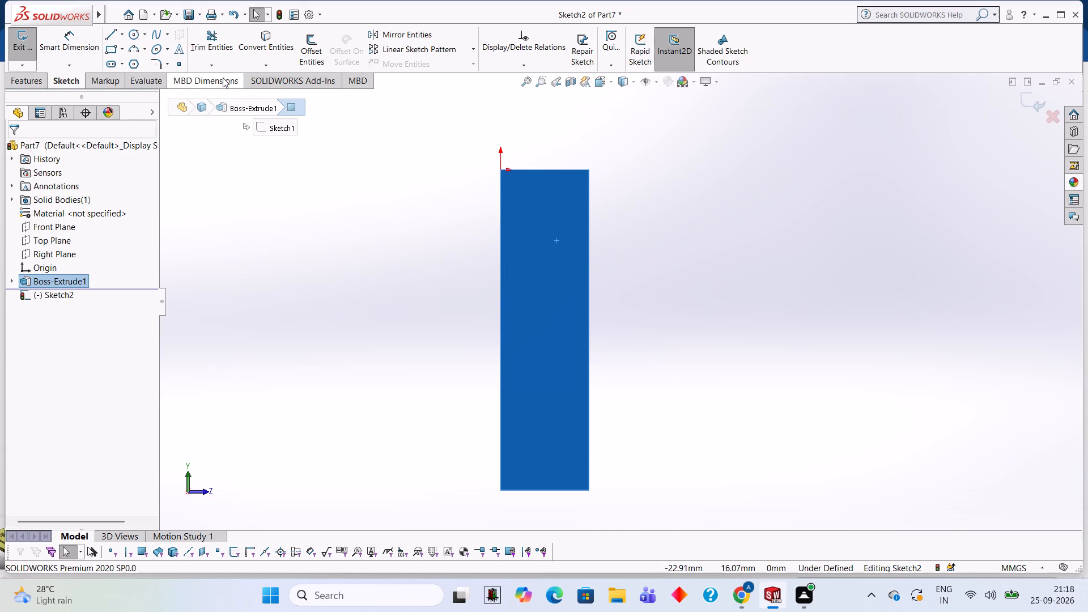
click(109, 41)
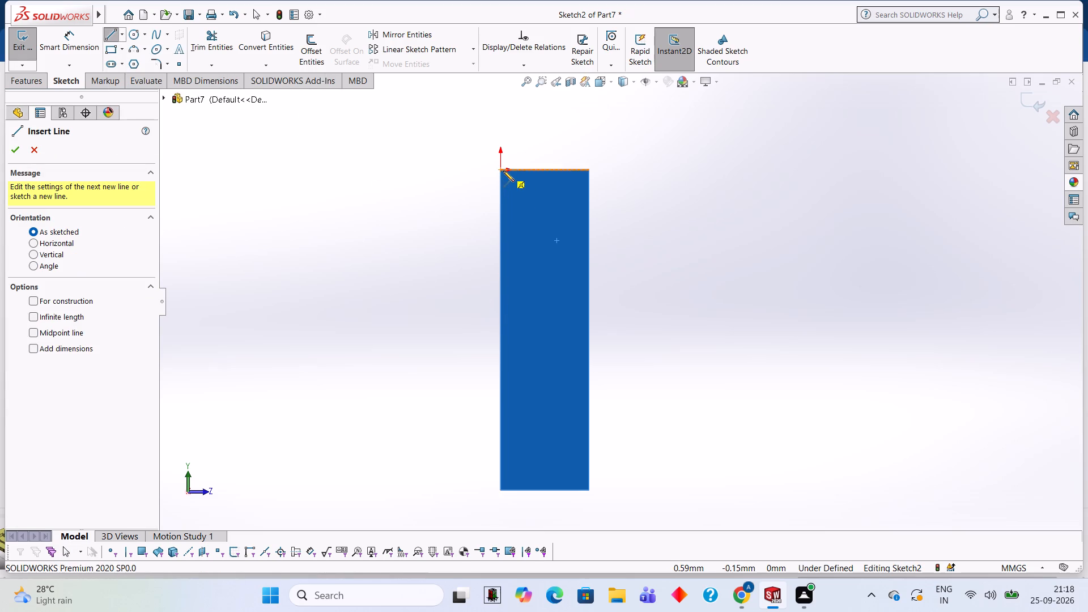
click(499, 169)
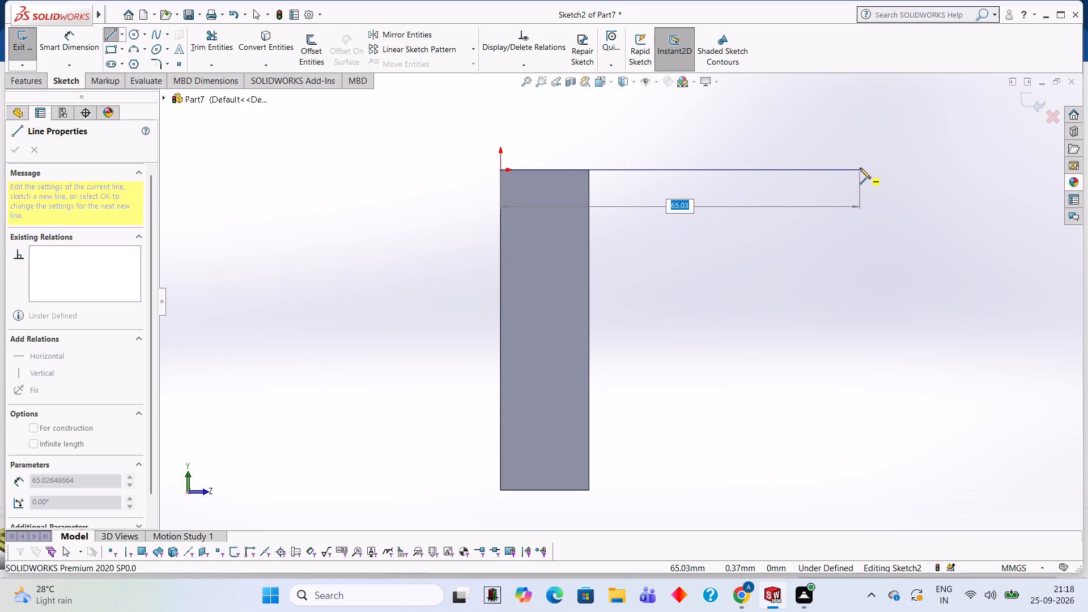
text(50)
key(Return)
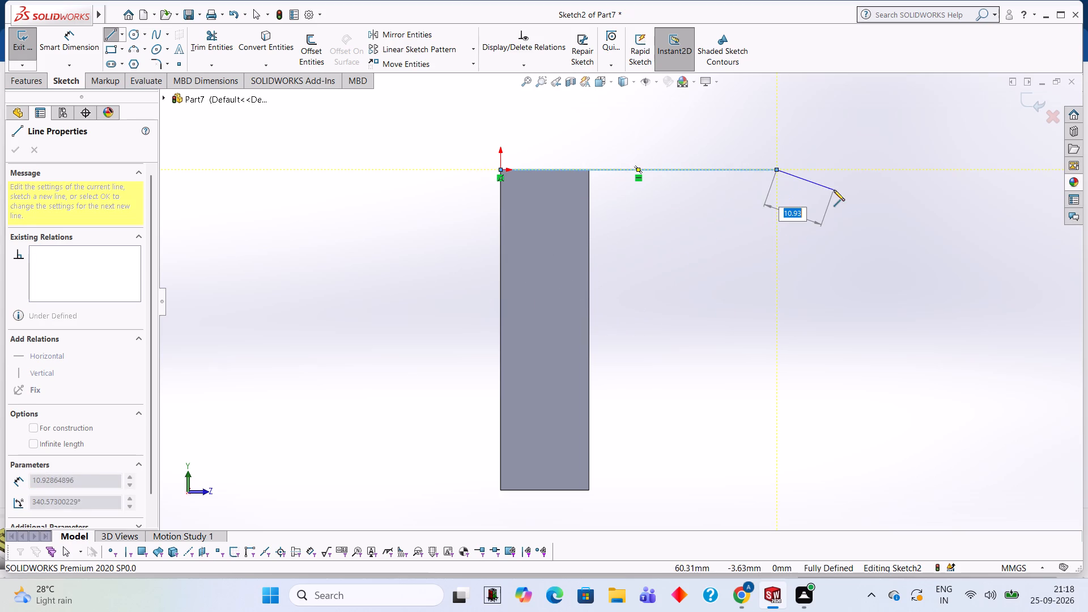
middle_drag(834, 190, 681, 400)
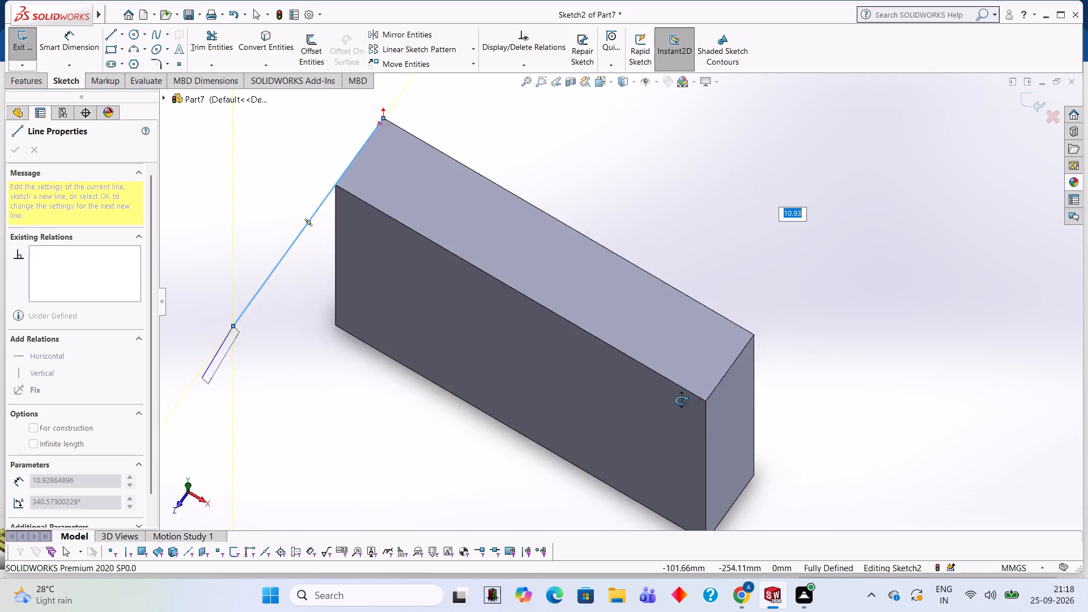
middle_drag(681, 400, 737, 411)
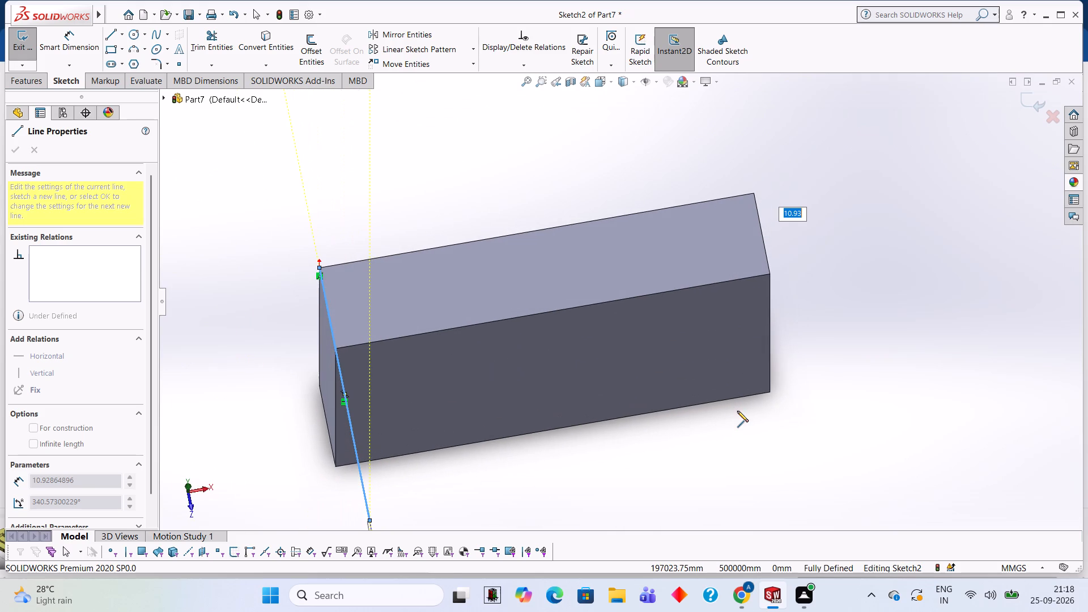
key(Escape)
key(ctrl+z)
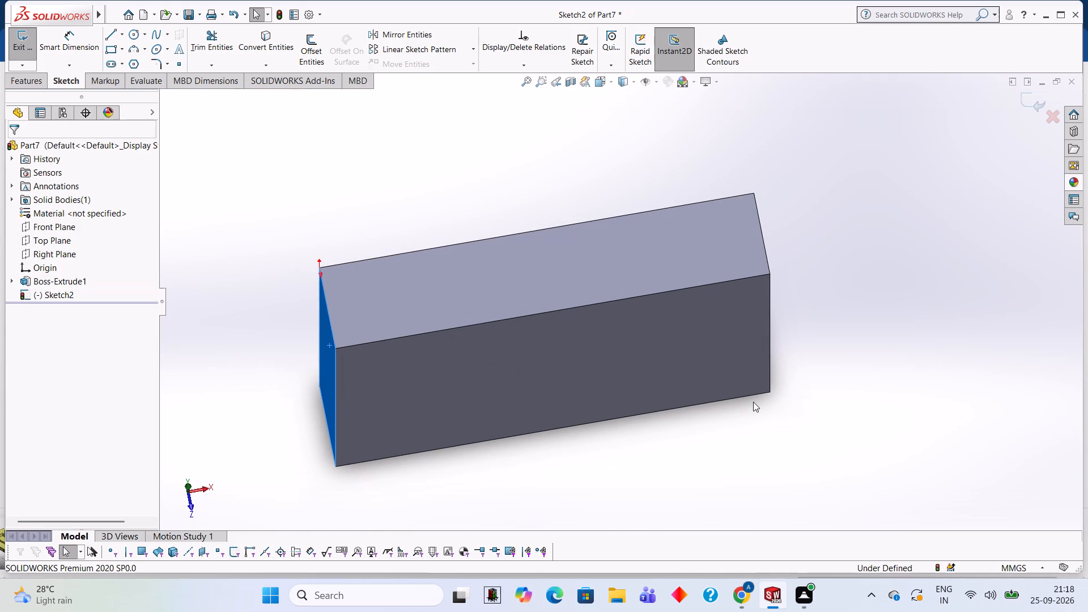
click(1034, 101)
Start a sketch on the block's top face and draw a 50 mm line from the origin along positive Z.
click(620, 252)
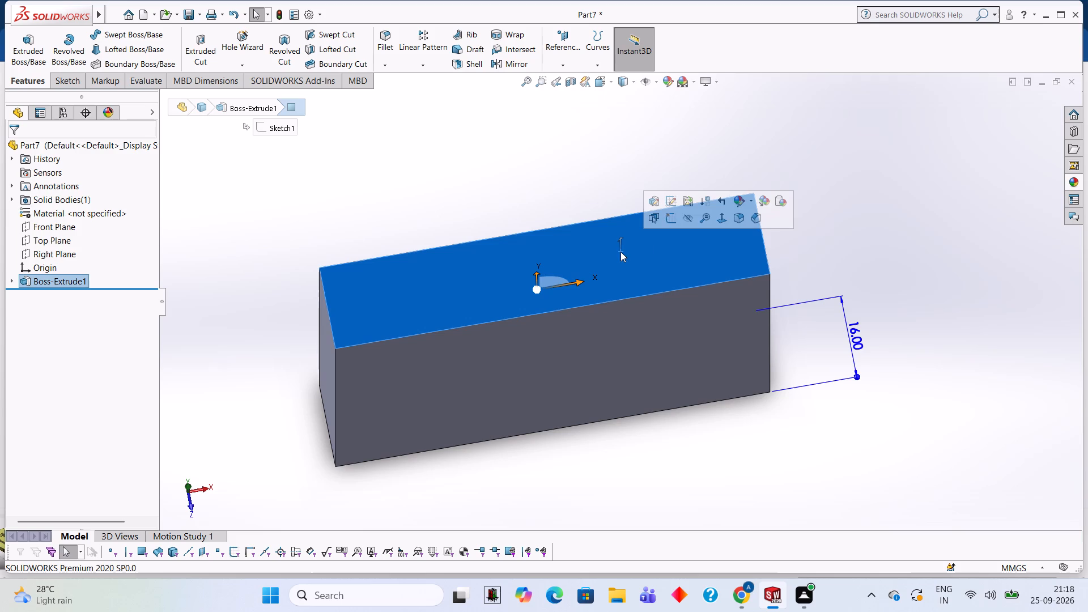
click(671, 218)
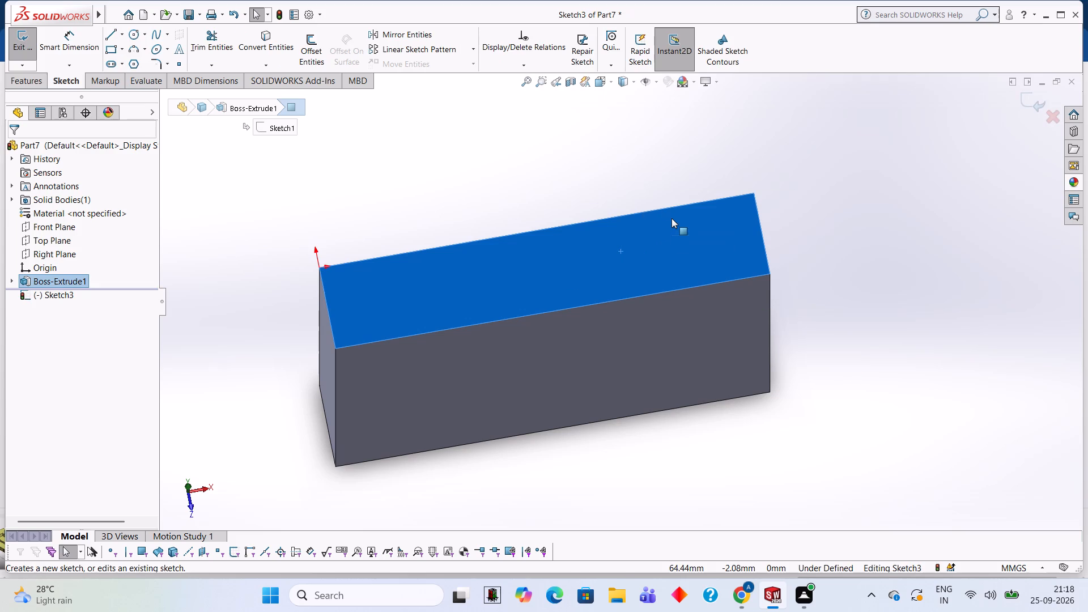
key(ctrl+8)
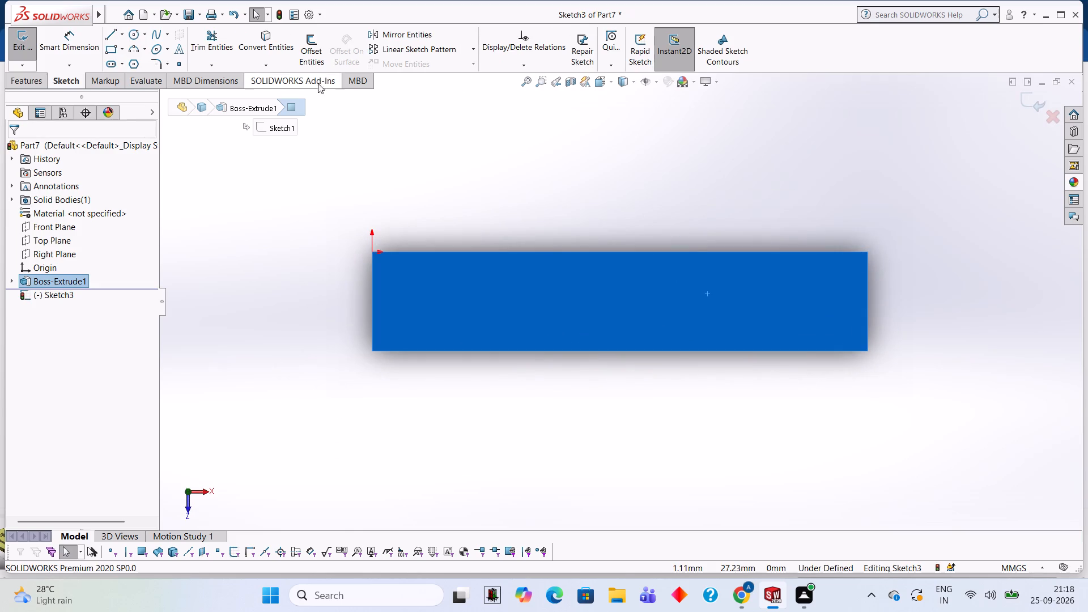
click(104, 38)
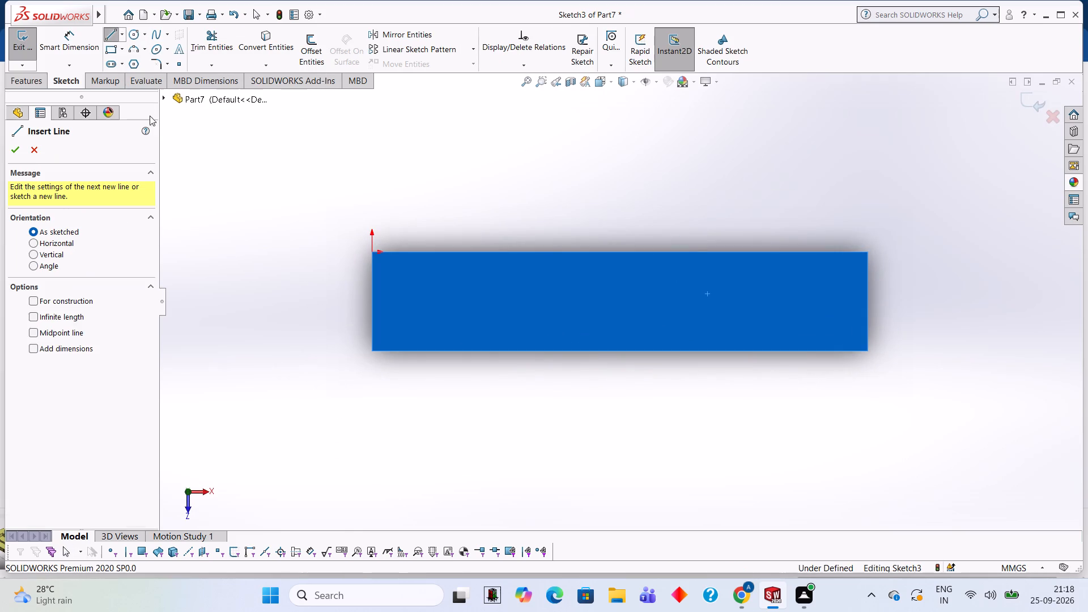
click(371, 254)
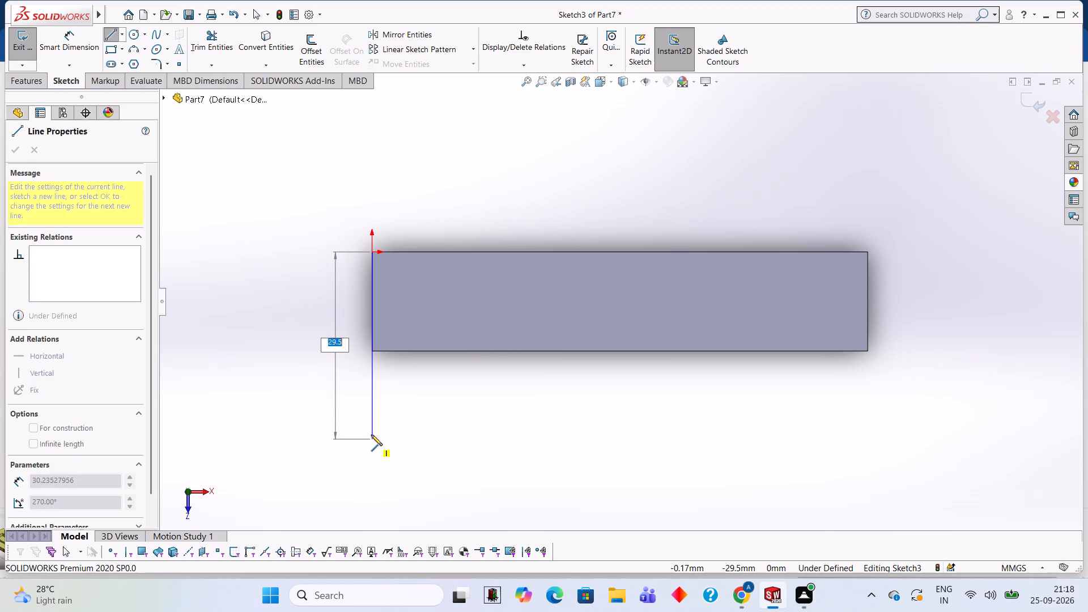
text(50)
key(Return)
Continue from the 50 mm line's end with three collinear segments of 20, 40 and 20 mm along positive X.
scroll(371, 435, up, 2)
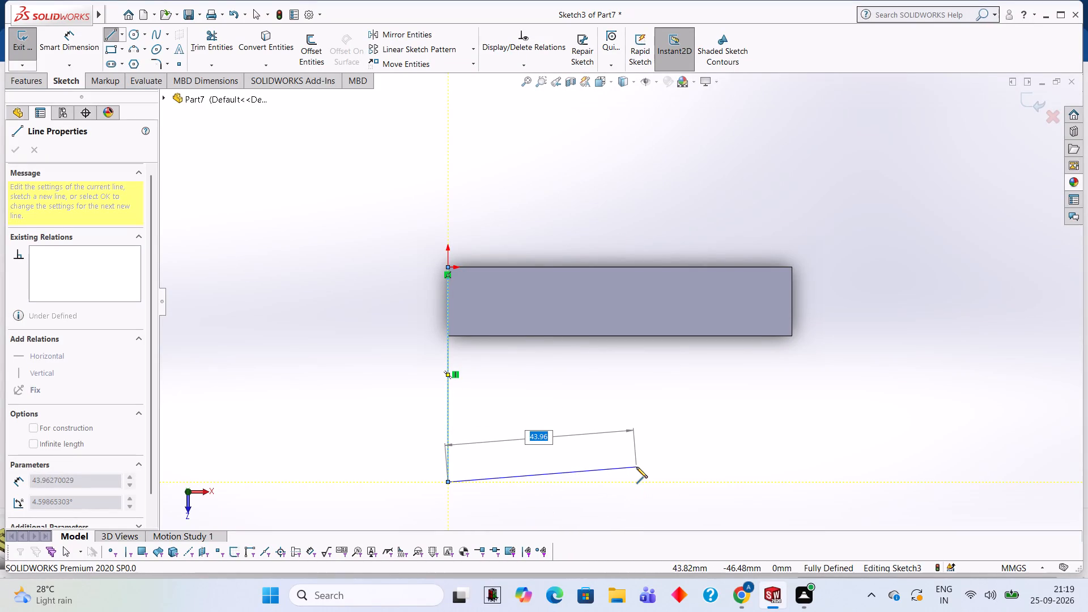
key(2)
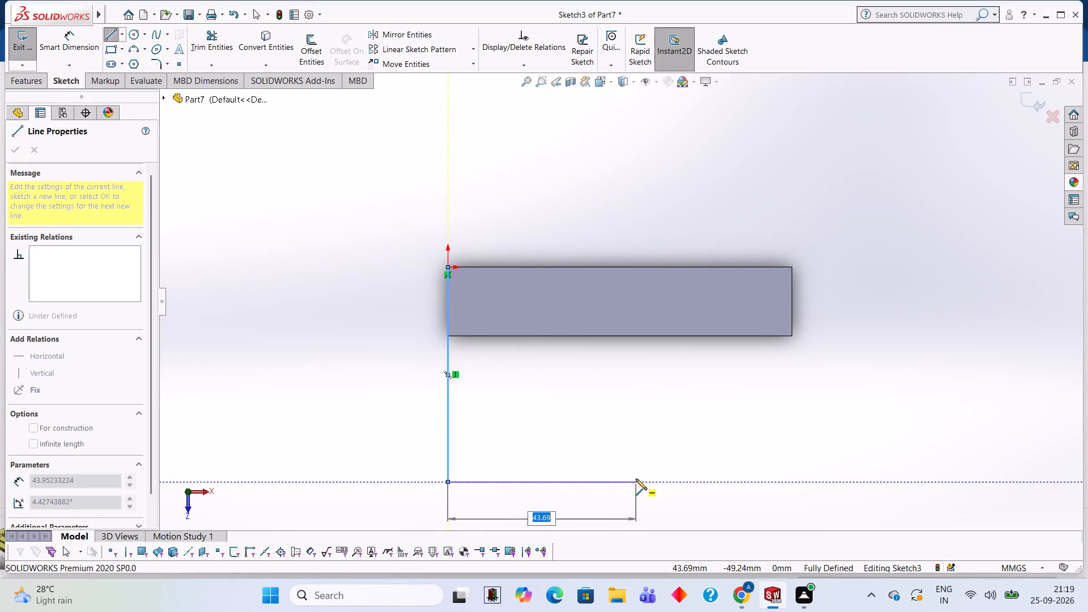
text(20)
key(Return)
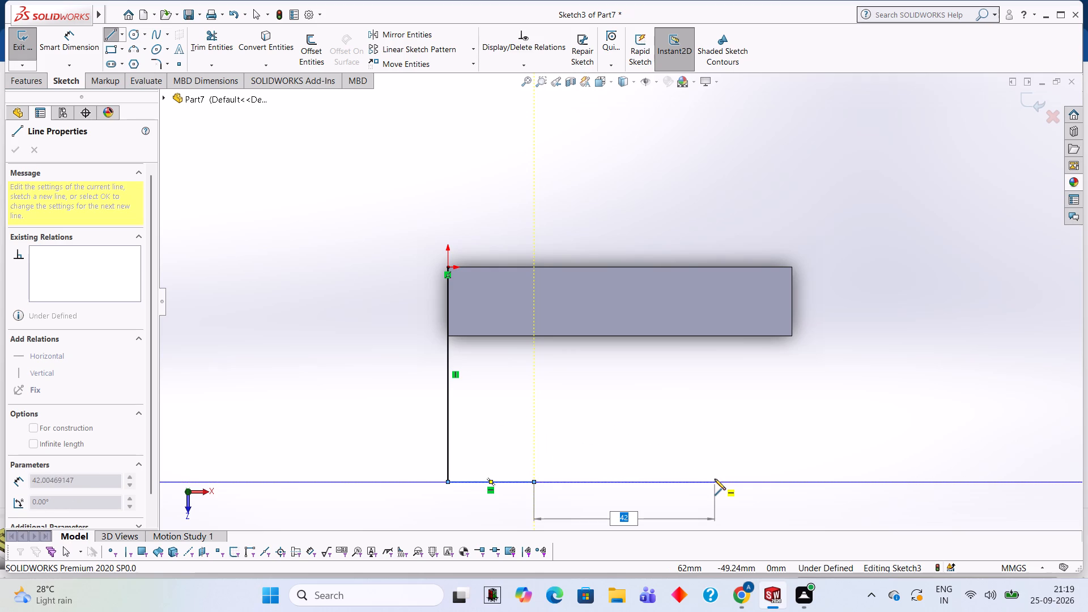
text(40)
key(Return)
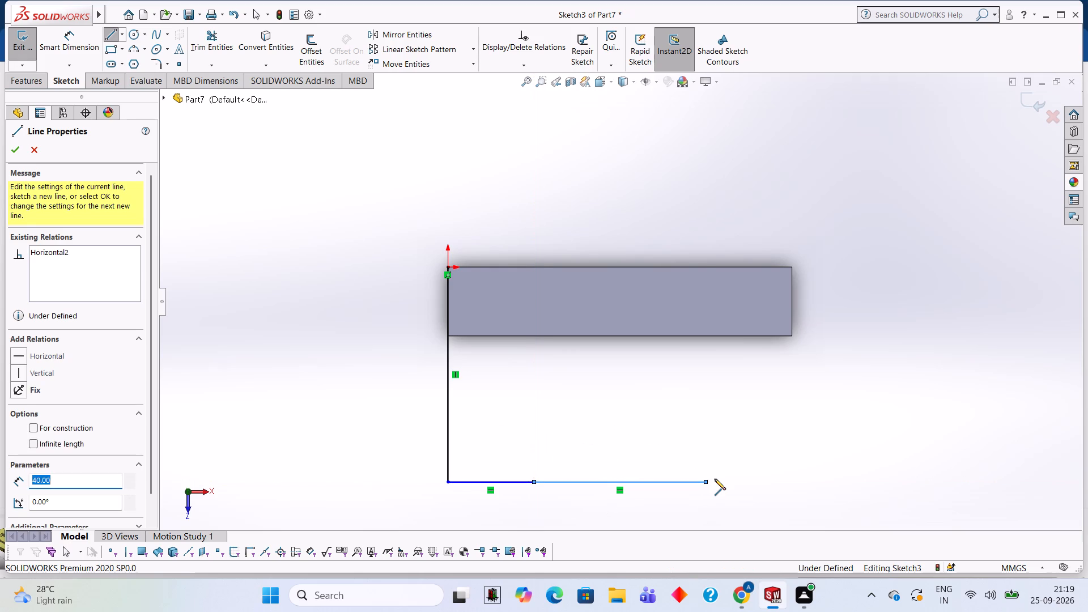
text(20)
key(Return)
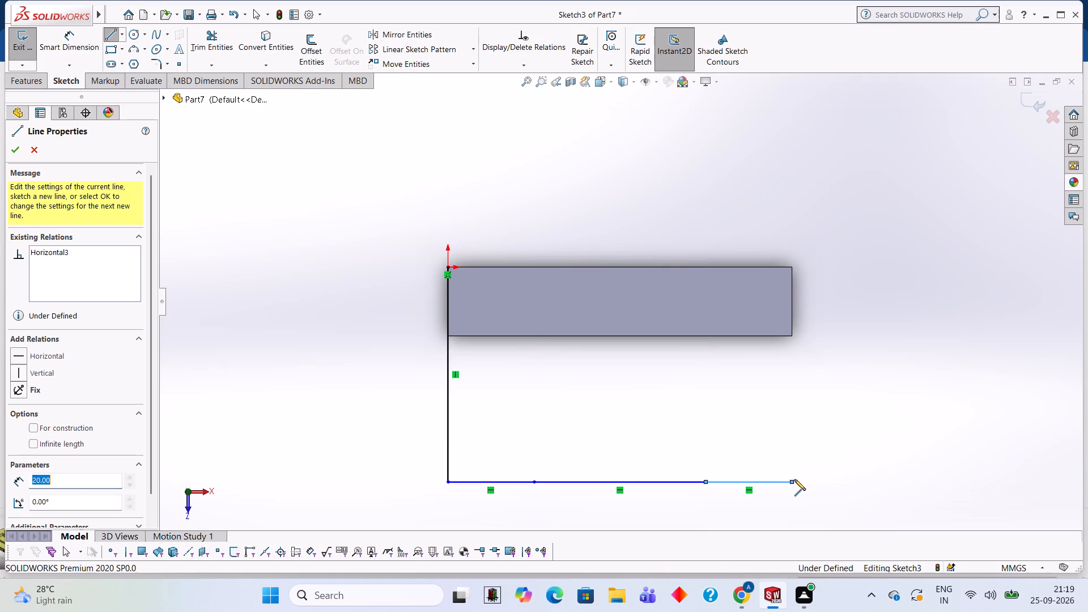
Close the outline with a line back to the block's front corner and an 80 mm line along the front edge.
click(793, 337)
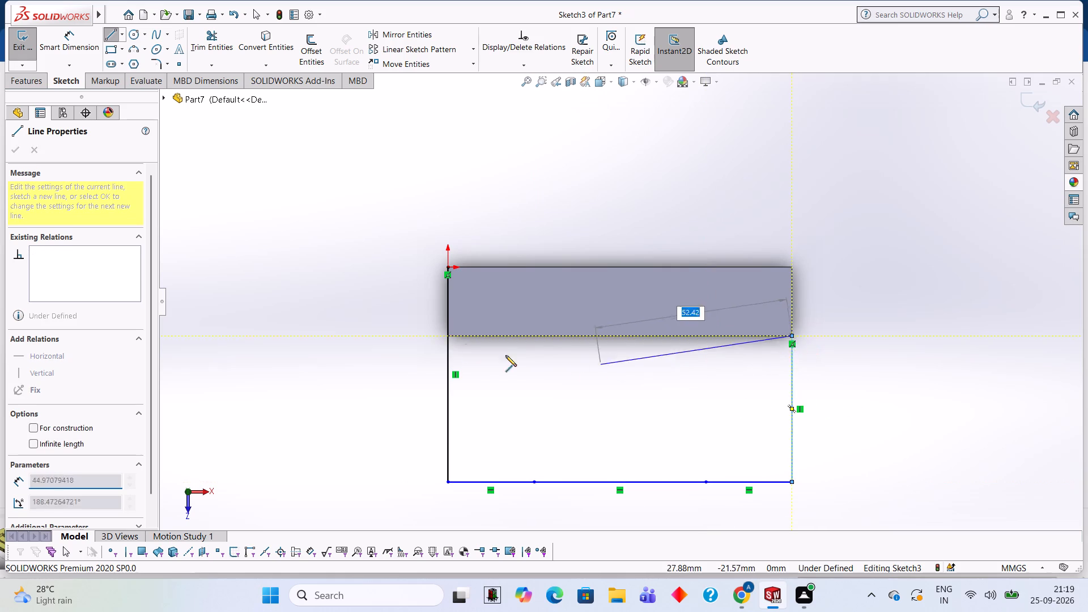
click(448, 337)
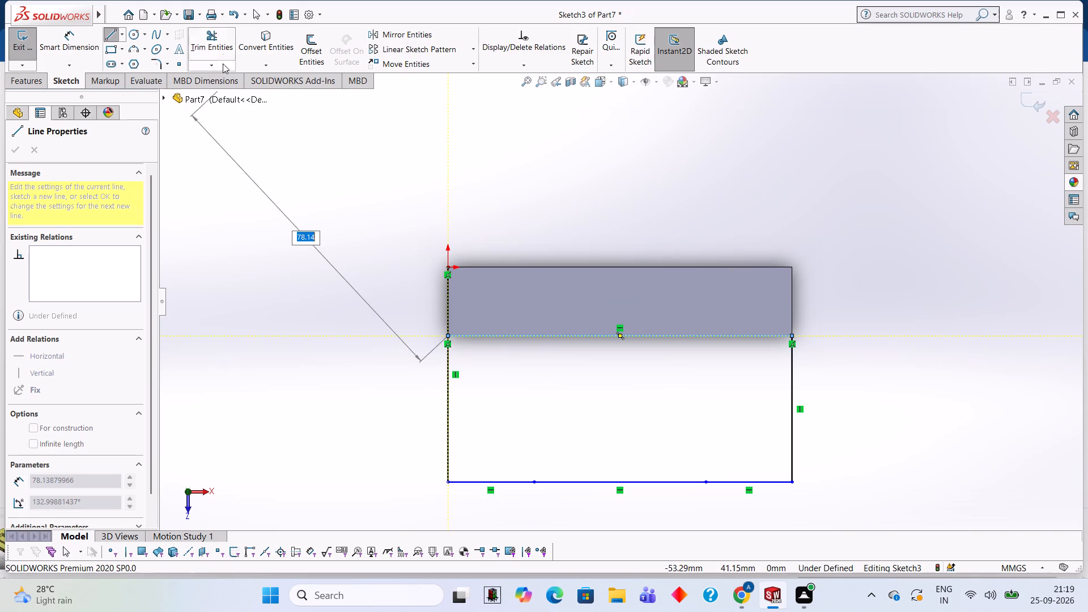
Trim away the portion of the 50 mm line that lies over the block's top face.
click(223, 54)
click(447, 301)
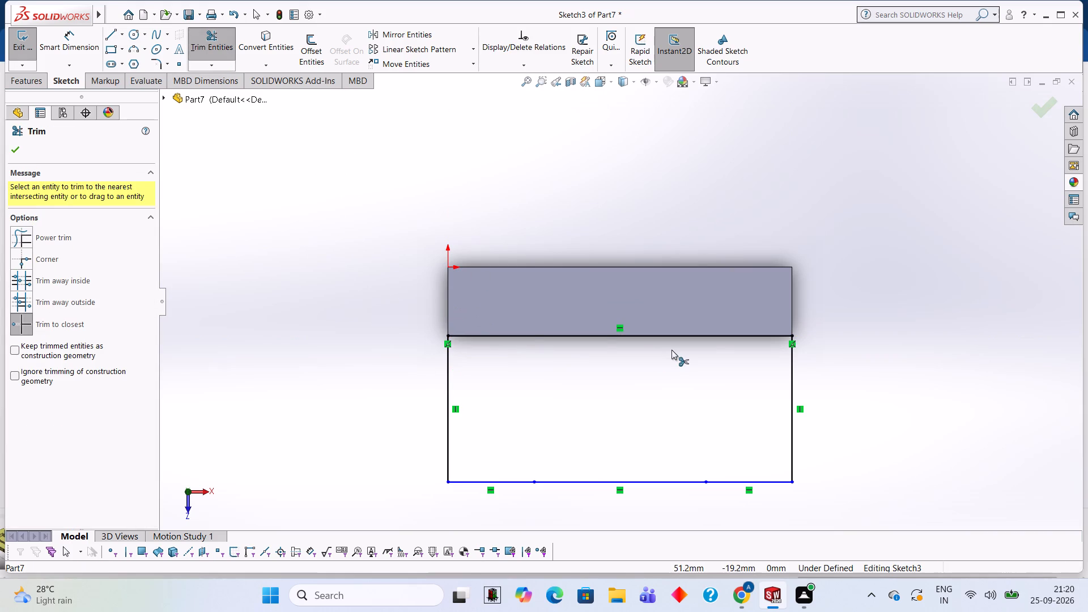
Sketch a 50 mm diameter circle centred on the midpoint of the outline's outer 40 mm segment.
click(126, 33)
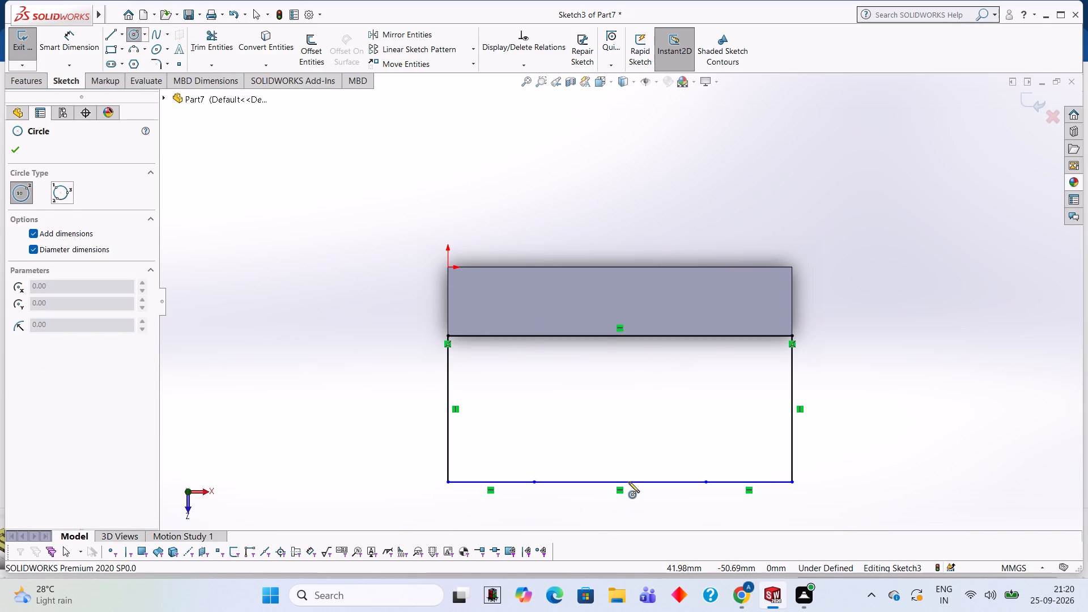
click(618, 481)
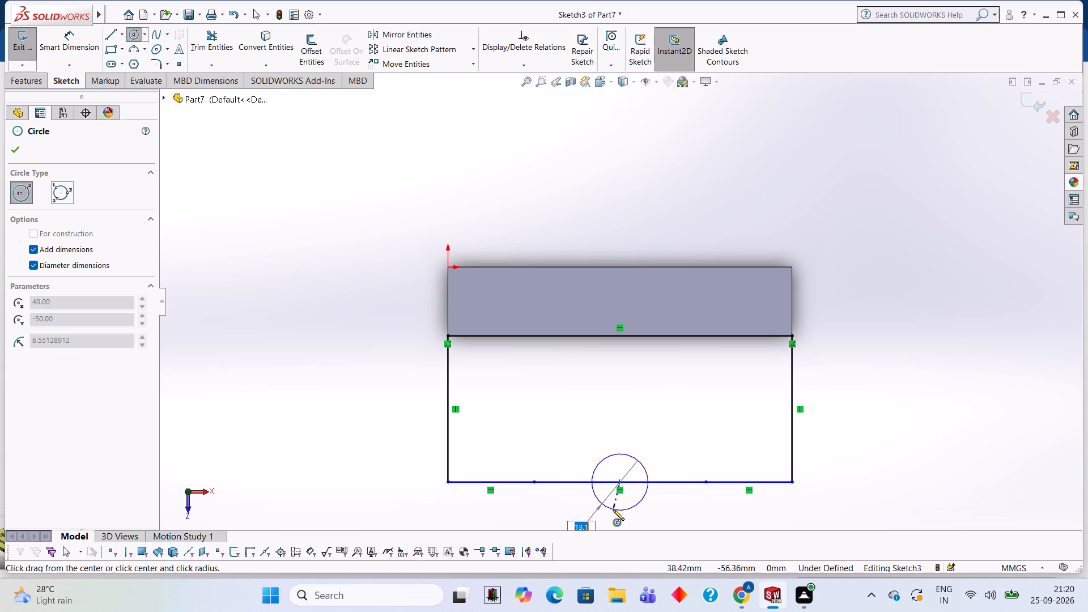
text(50)
key(Return)
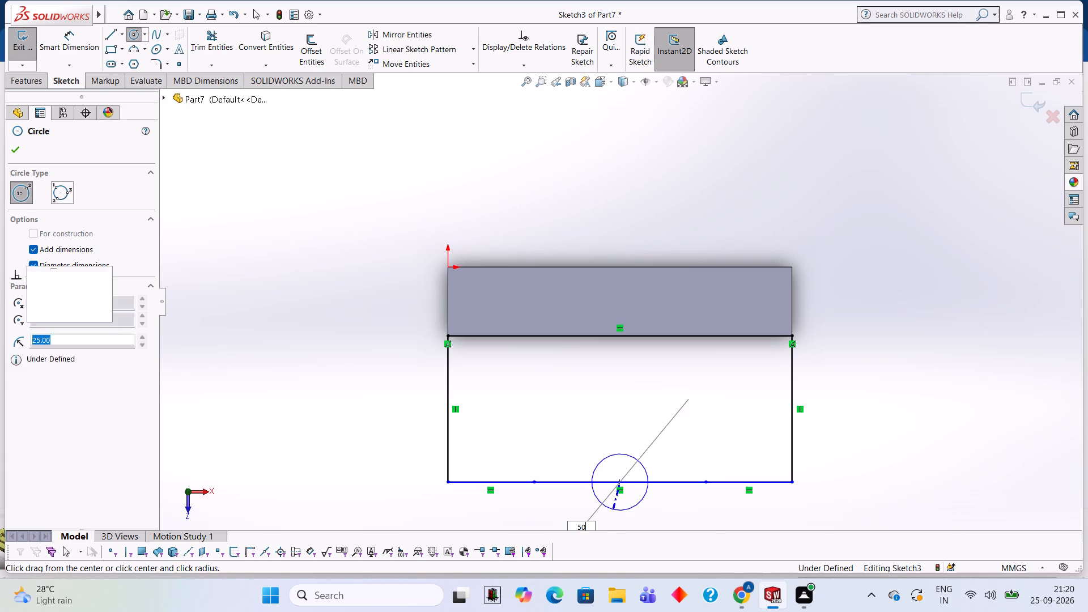
scroll(614, 464, down, 2)
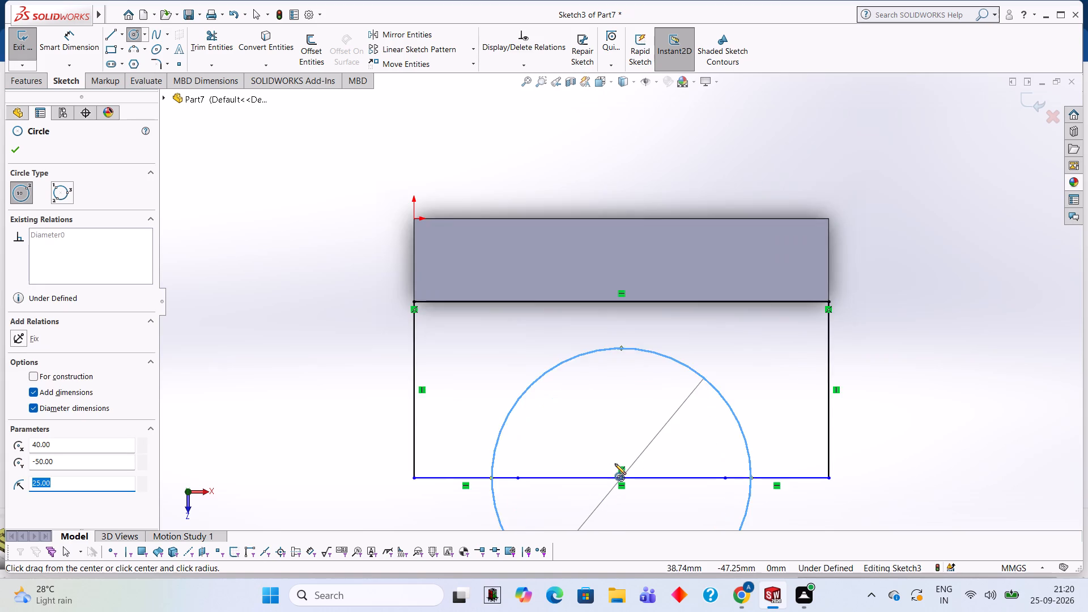
scroll(615, 464, up, 2)
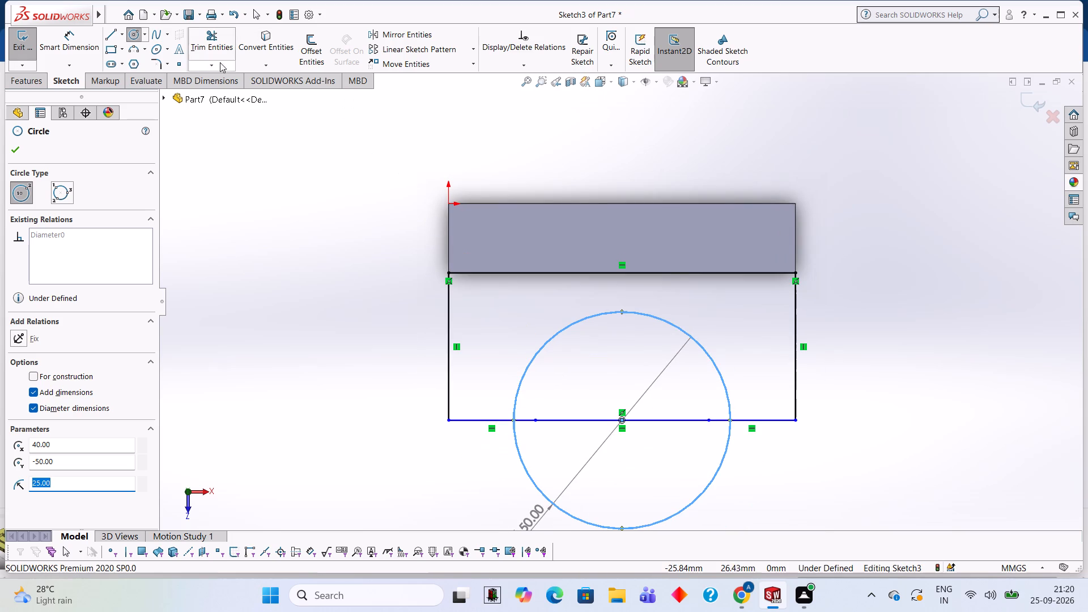
Trim away the half of the 50 mm circle that lies outside the outline.
click(205, 55)
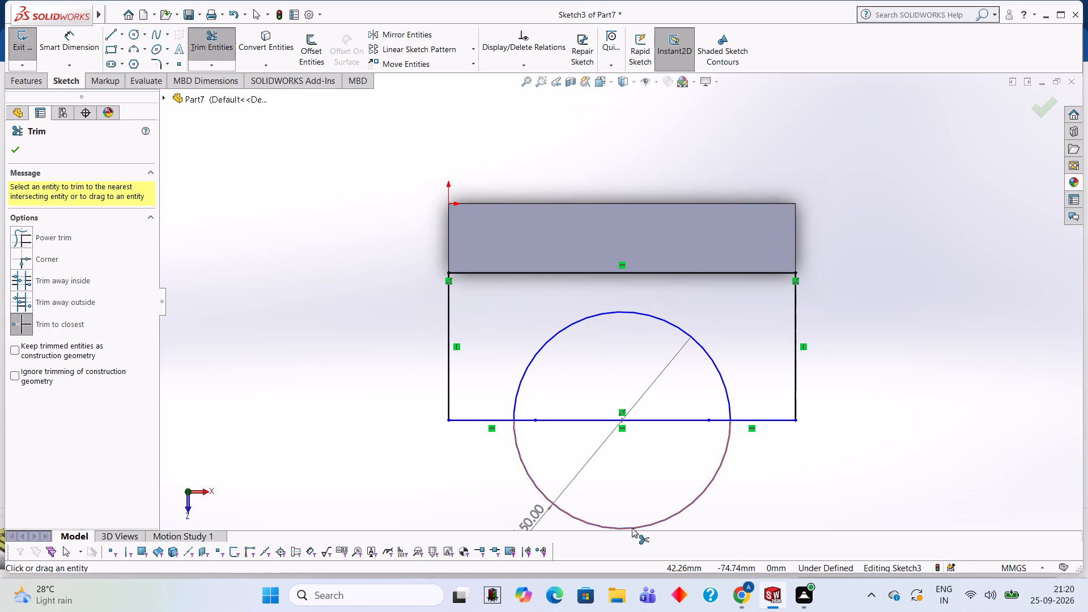
click(632, 528)
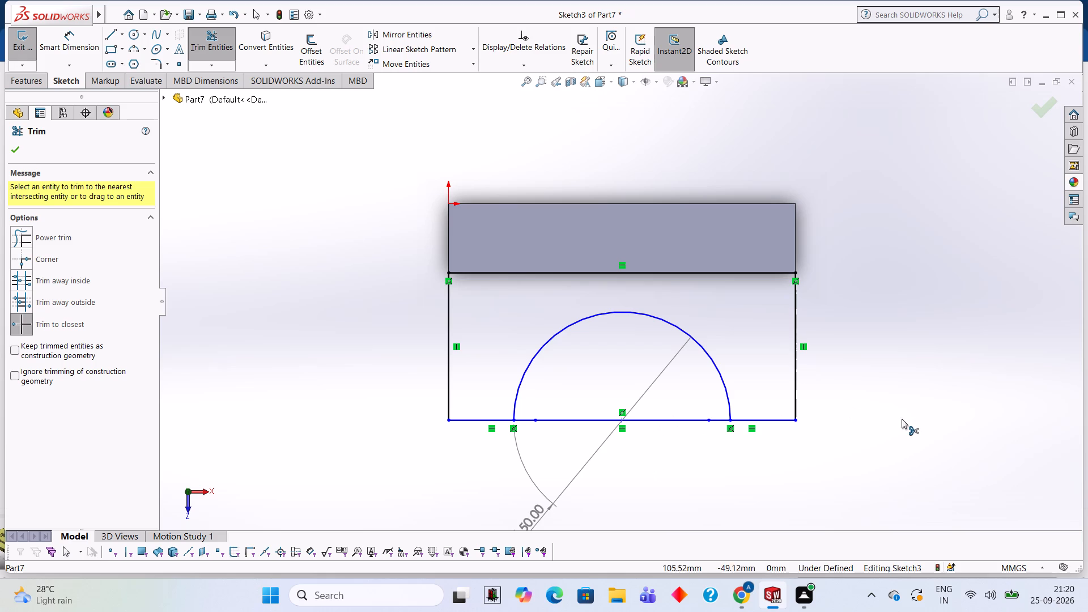
click(7, 145)
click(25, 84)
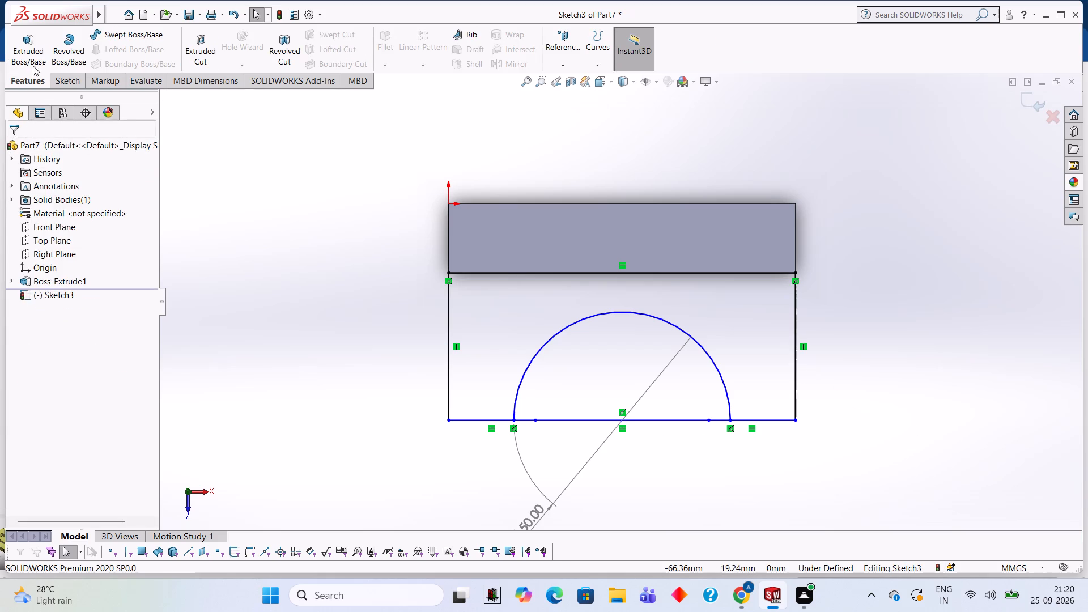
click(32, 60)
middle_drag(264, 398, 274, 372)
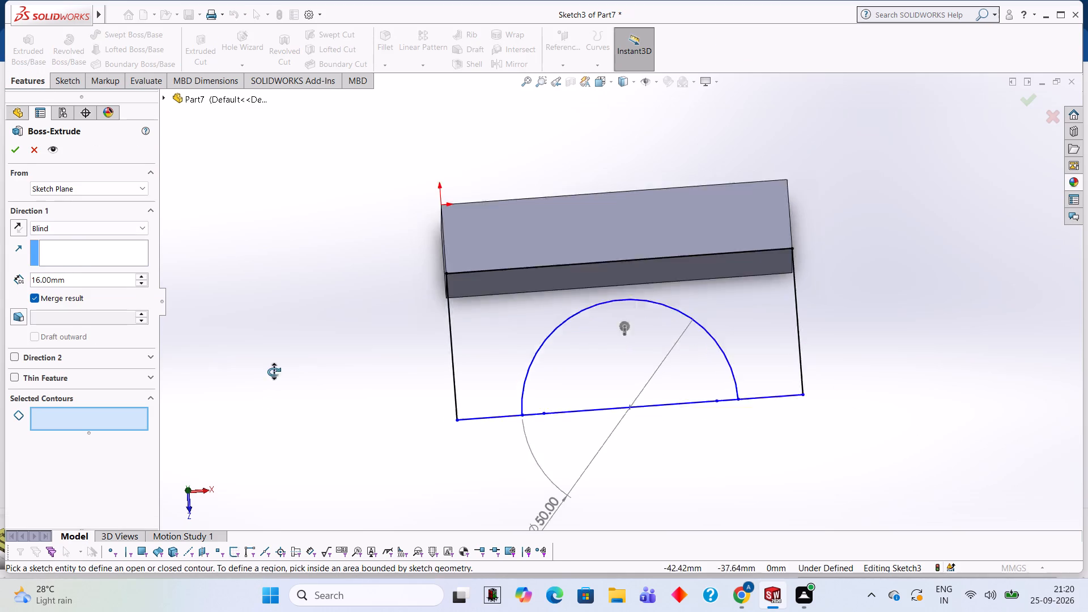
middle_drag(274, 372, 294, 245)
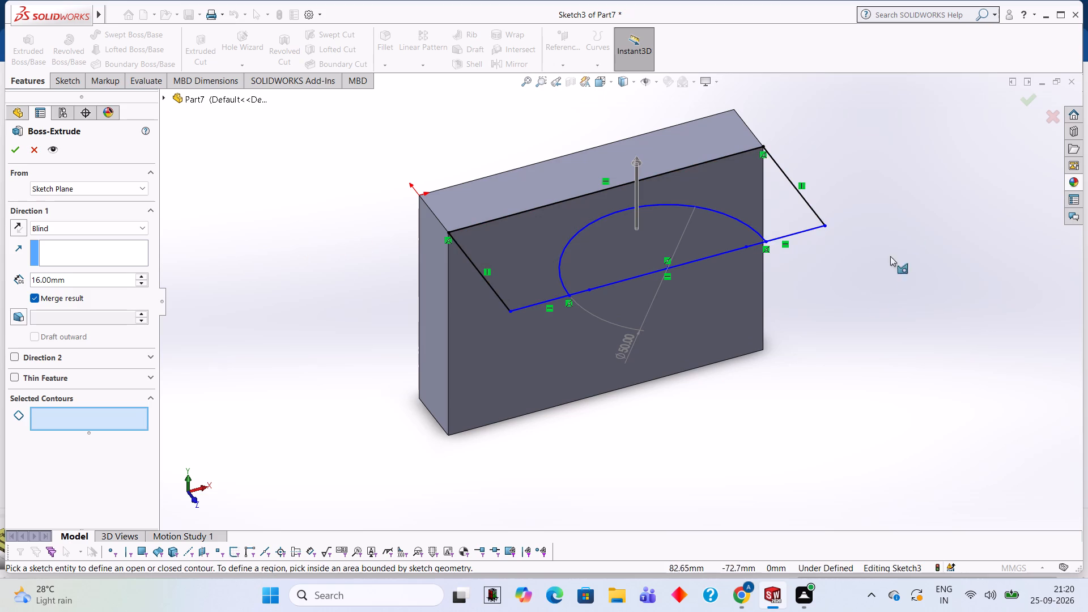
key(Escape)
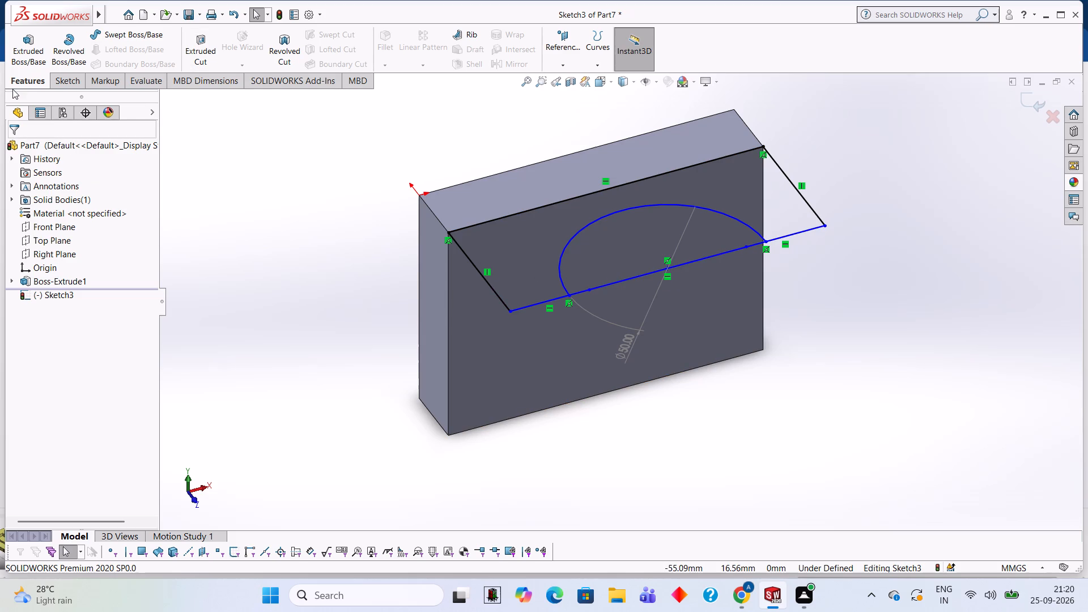
Trim away the outer edge's line portions inside the semicircle so the profile becomes one closed outline with an arc notch.
click(53, 84)
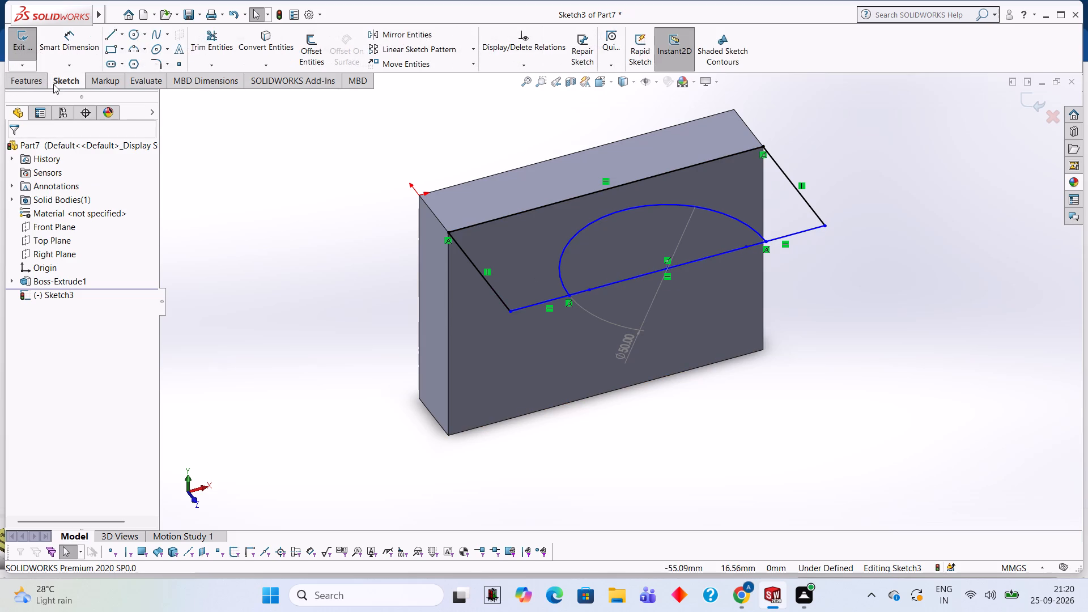
click(213, 56)
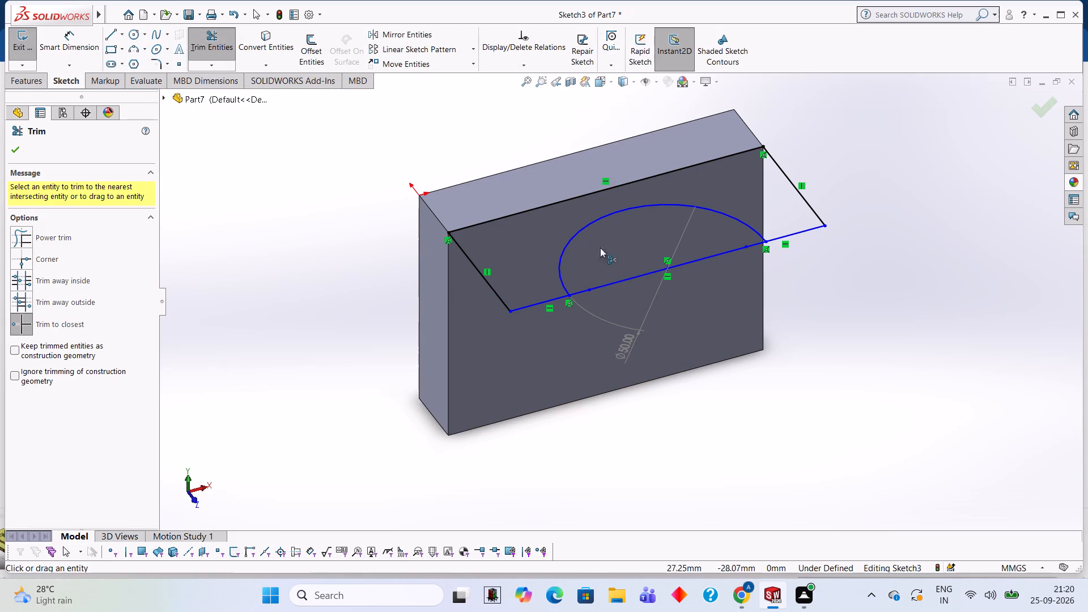
click(635, 276)
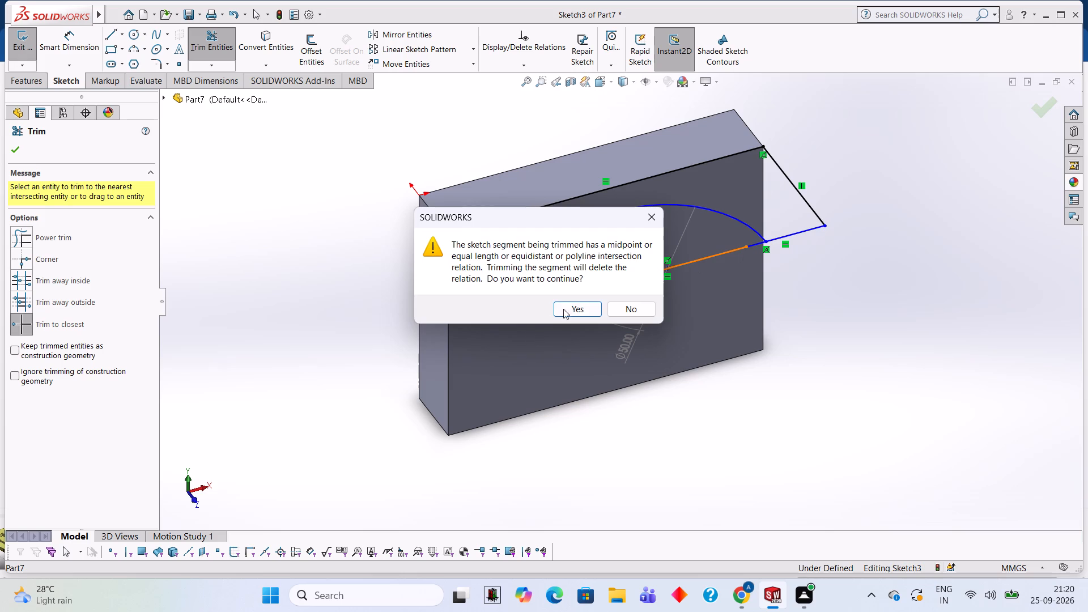
click(586, 307)
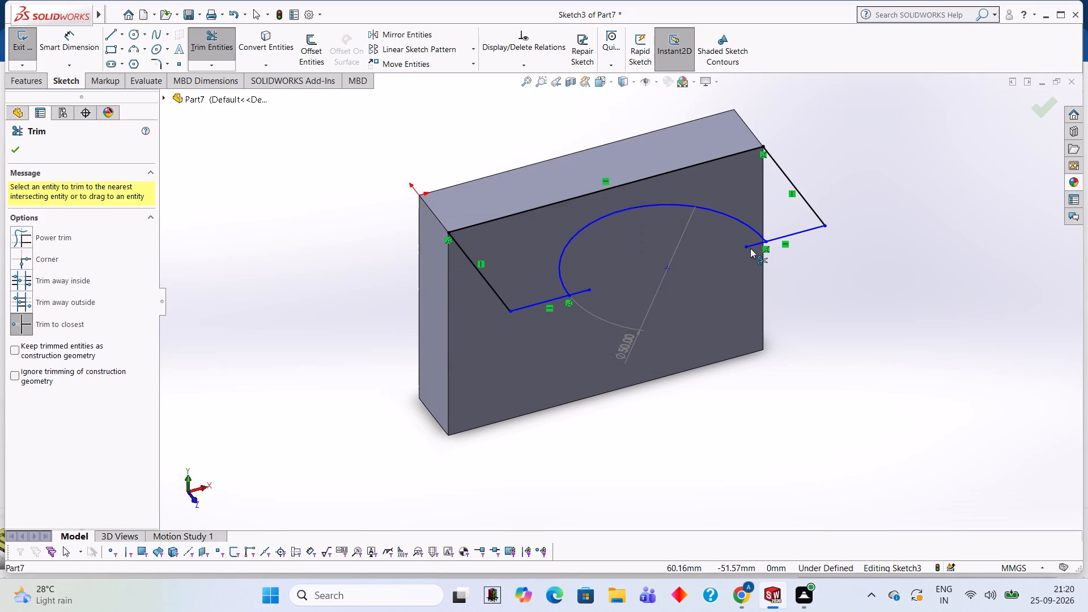
click(751, 248)
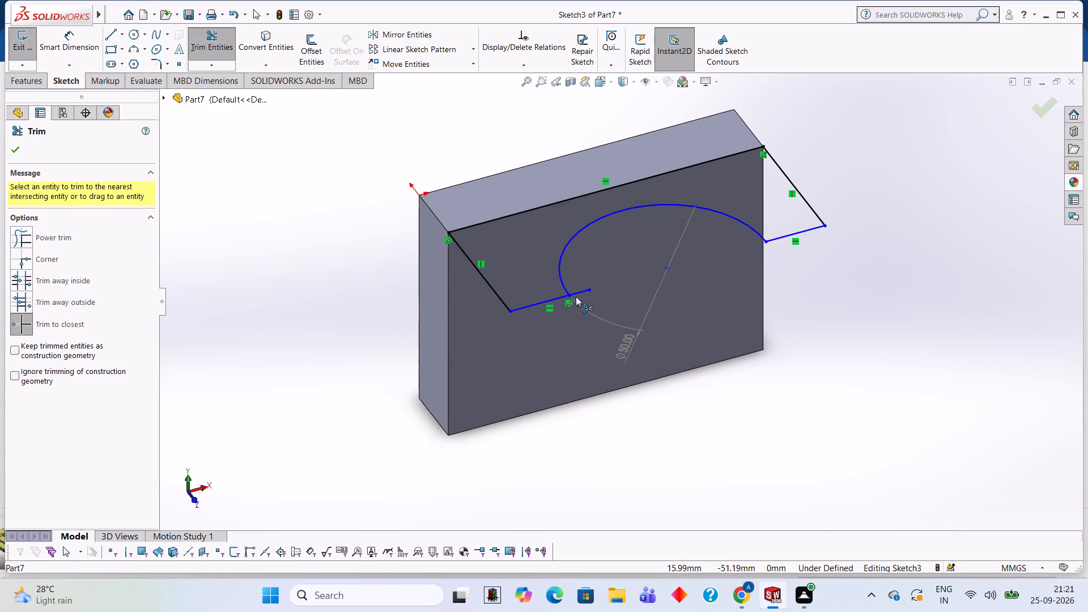
click(577, 293)
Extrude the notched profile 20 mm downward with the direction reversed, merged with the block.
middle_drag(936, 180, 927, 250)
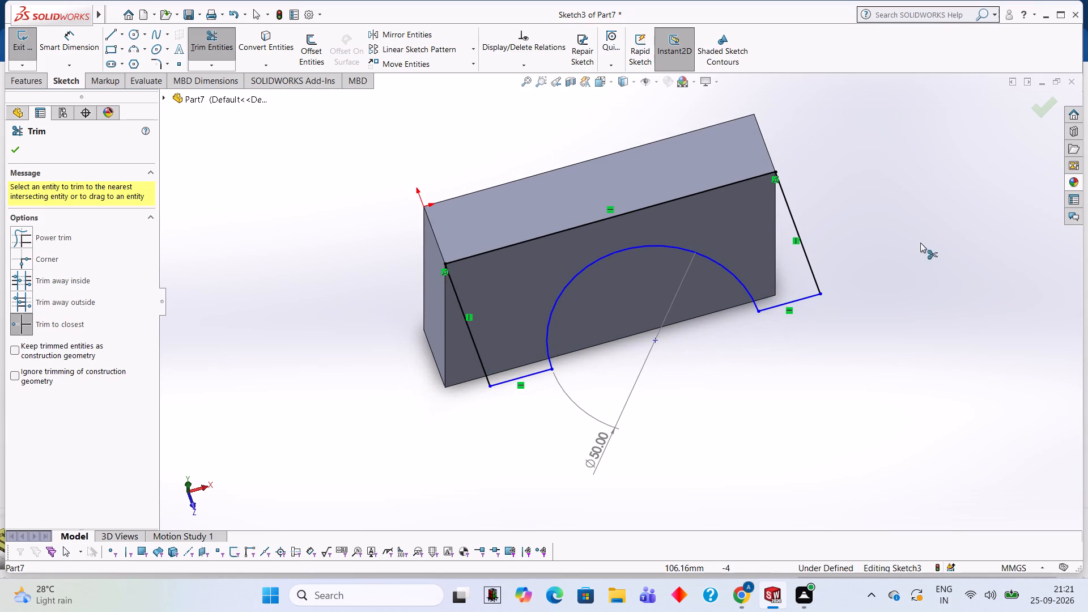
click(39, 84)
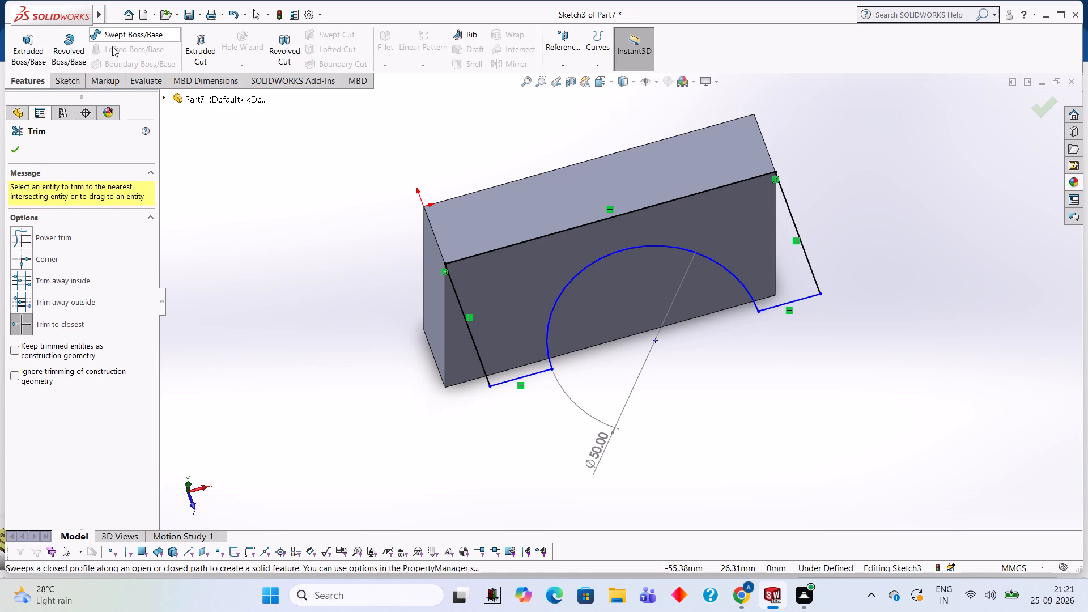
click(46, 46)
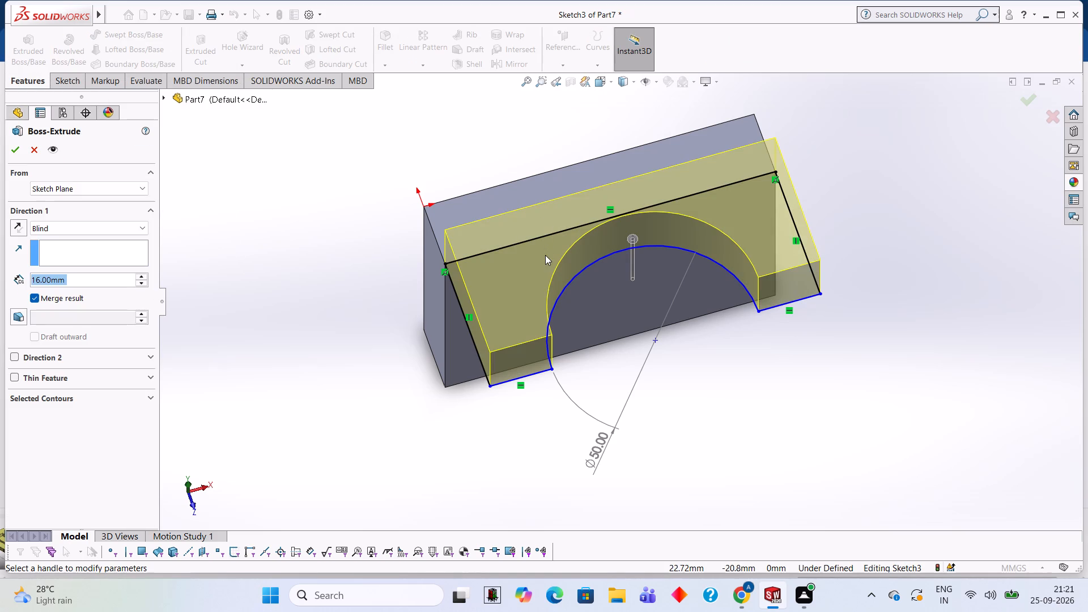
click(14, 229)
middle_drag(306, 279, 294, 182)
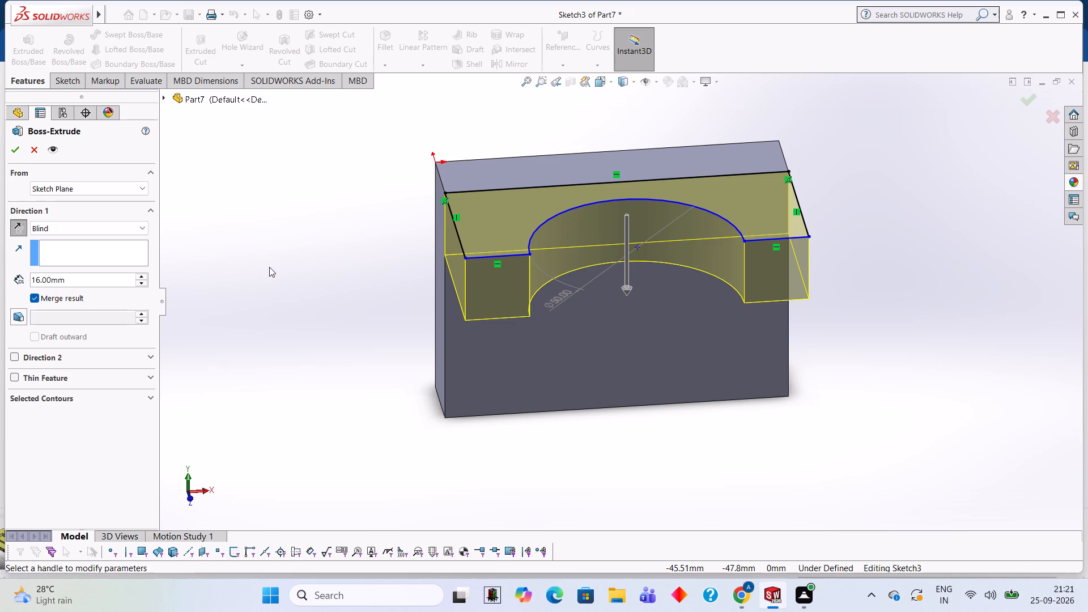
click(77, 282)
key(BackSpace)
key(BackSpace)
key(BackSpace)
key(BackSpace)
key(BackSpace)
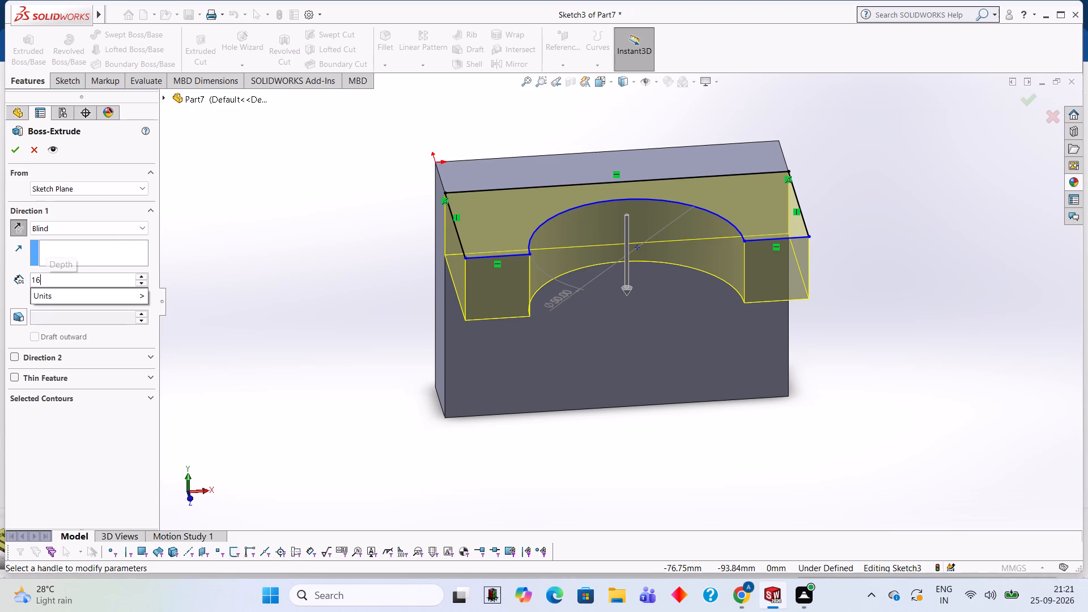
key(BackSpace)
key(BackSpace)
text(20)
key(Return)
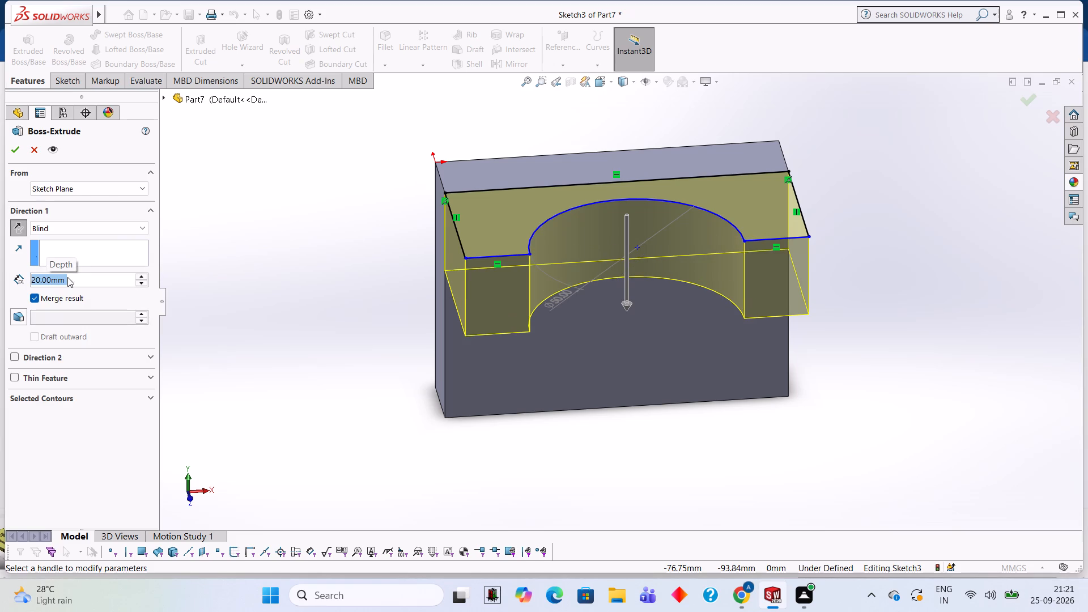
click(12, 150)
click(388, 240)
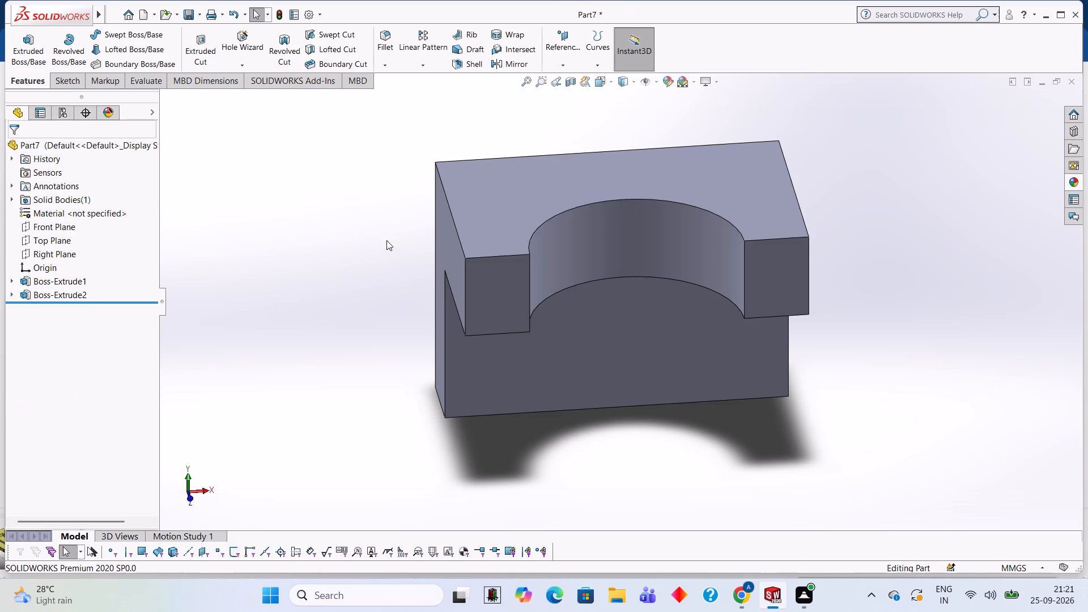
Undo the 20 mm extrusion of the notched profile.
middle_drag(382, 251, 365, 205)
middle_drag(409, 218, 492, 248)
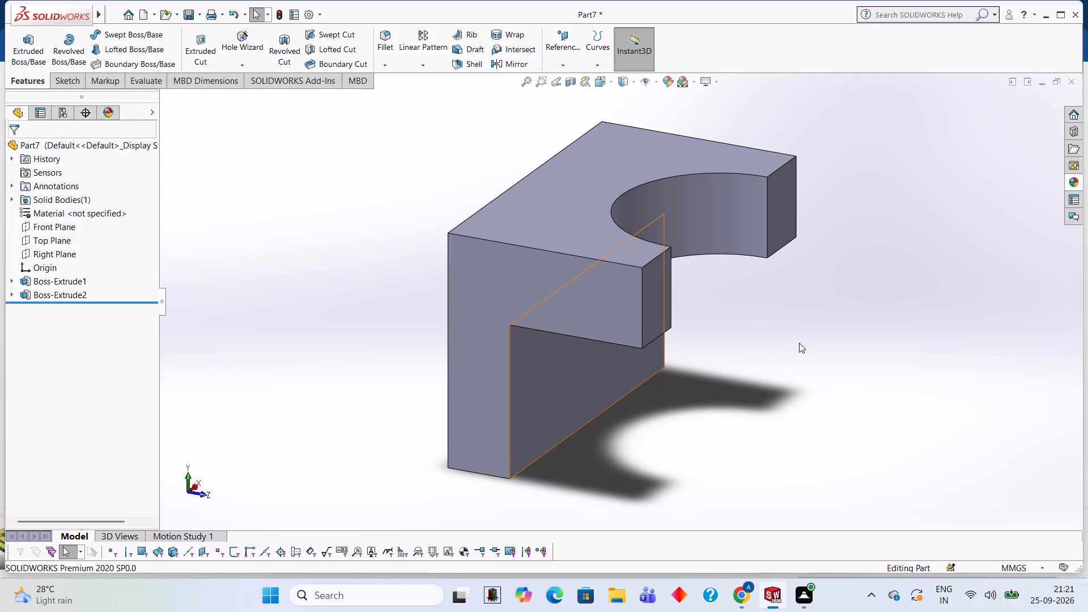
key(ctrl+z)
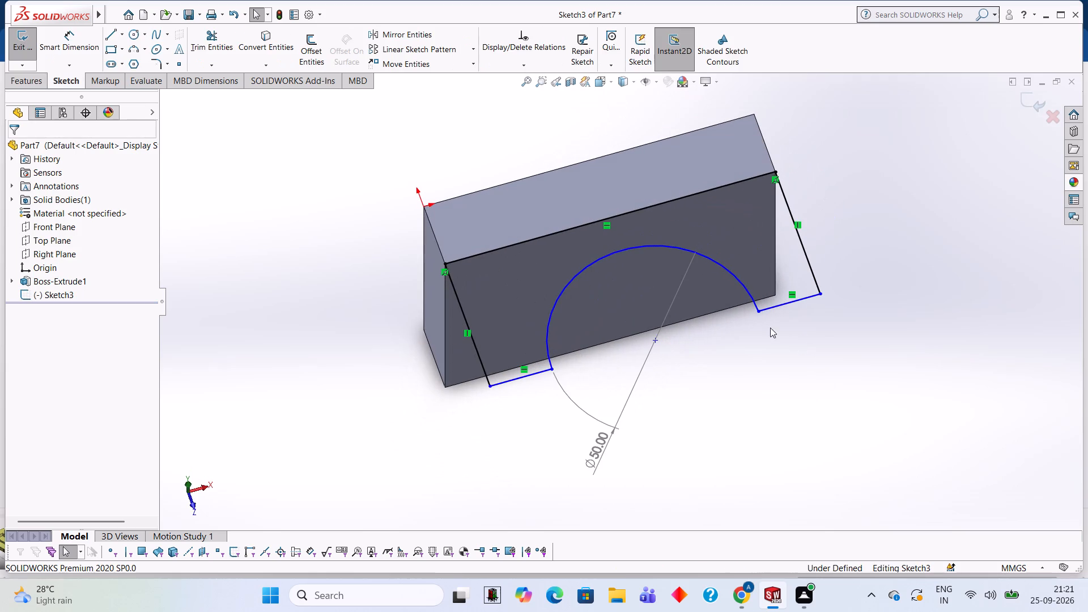
Extrude the notched profile 10 mm downward with the direction reversed, merged with the block.
click(43, 76)
click(37, 55)
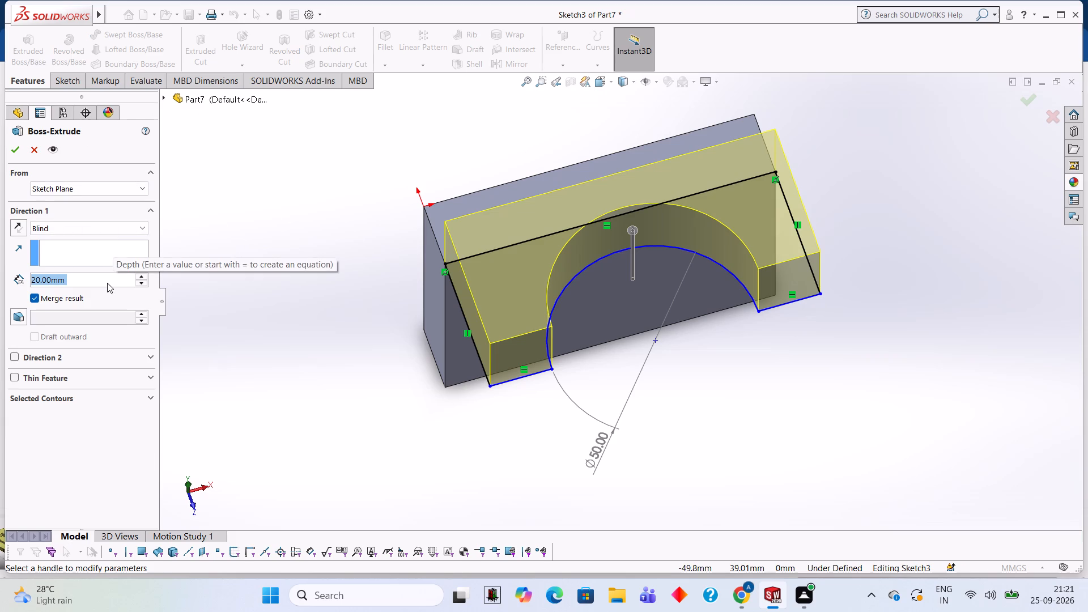
text(10)
key(Return)
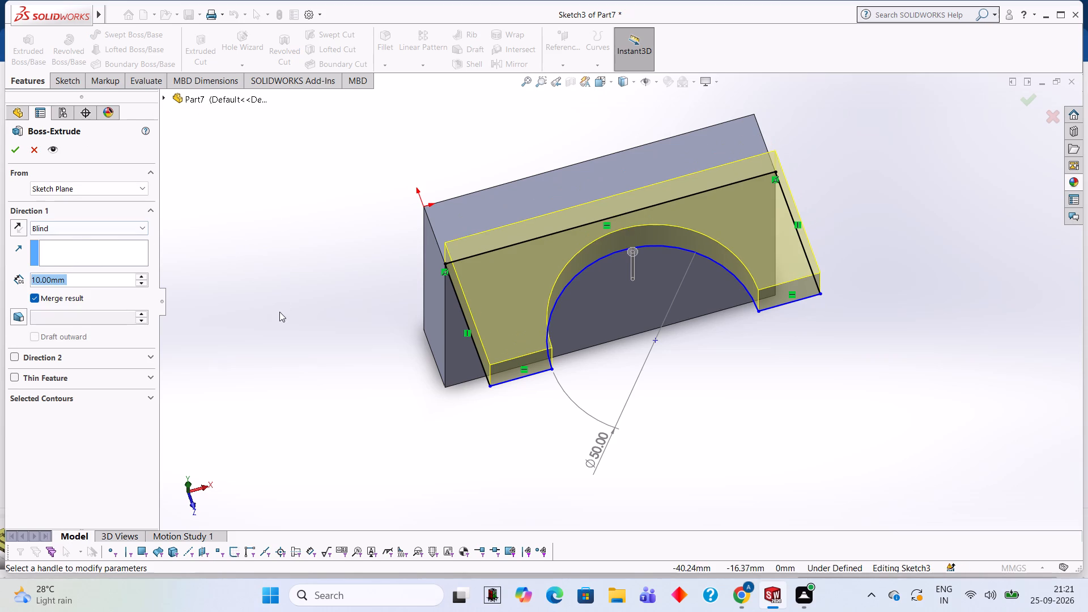
middle_drag(286, 316, 305, 211)
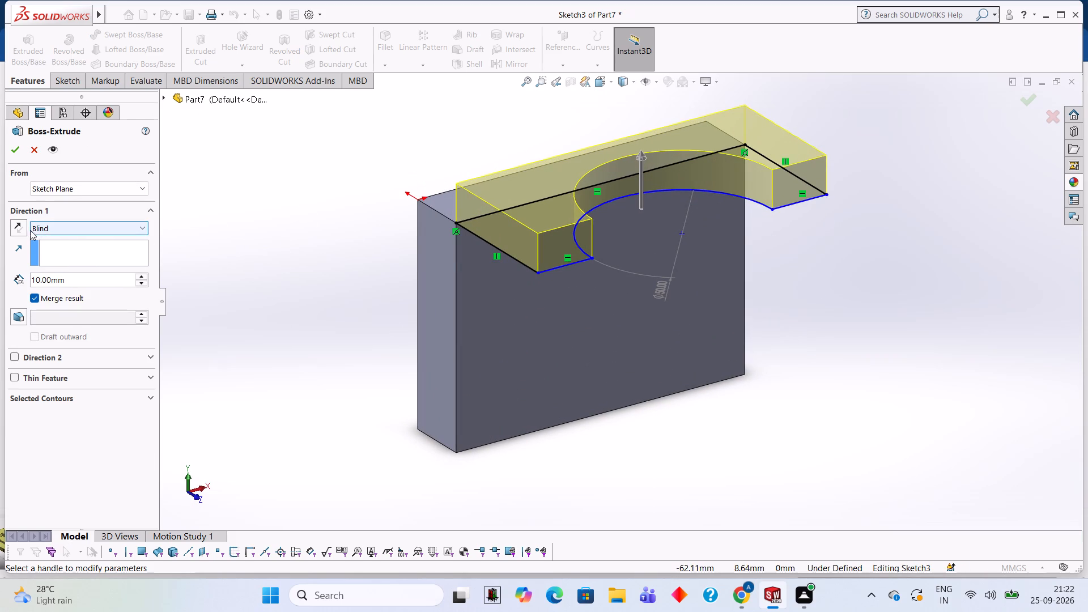
click(24, 230)
click(10, 152)
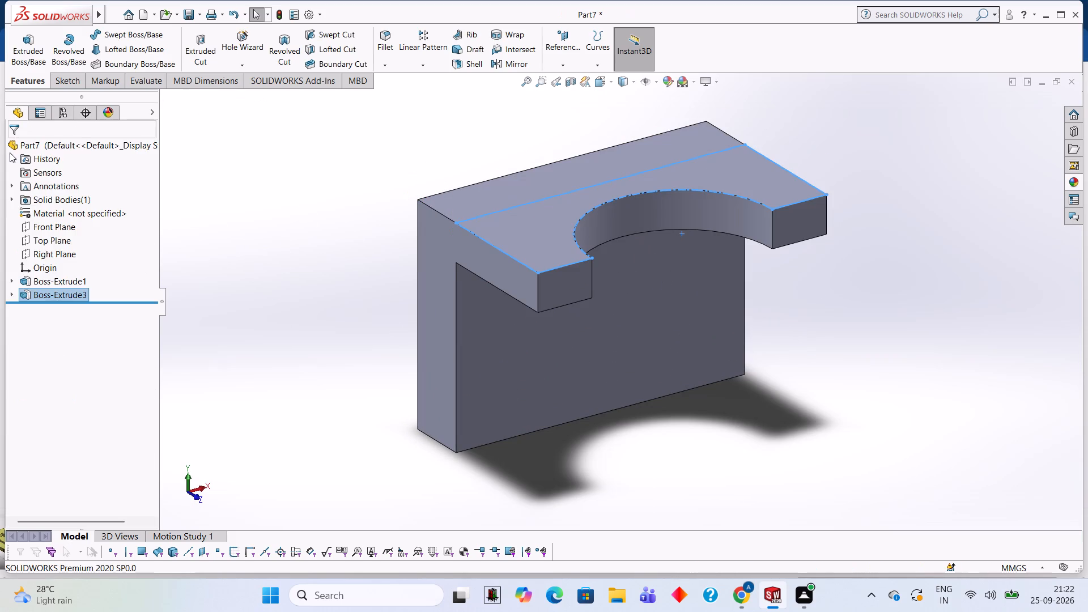
click(269, 220)
On the bracket's side face, sketch connected lines from the flange's lower outer corner: 12 mm inward, 20 mm down, and out level with the flange edge.
middle_drag(334, 262, 313, 201)
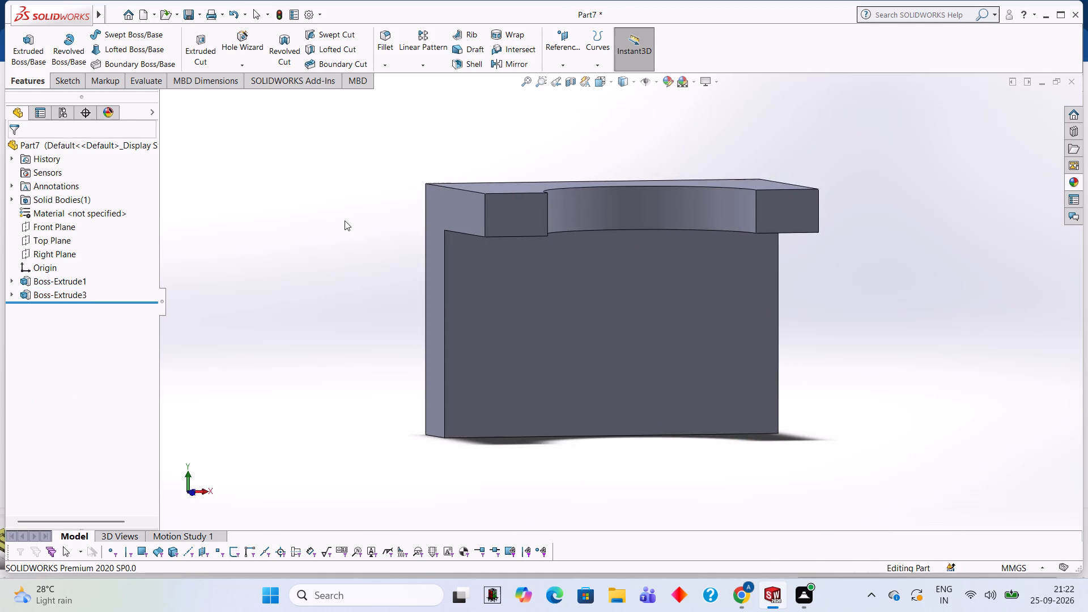
middle_drag(345, 220, 436, 219)
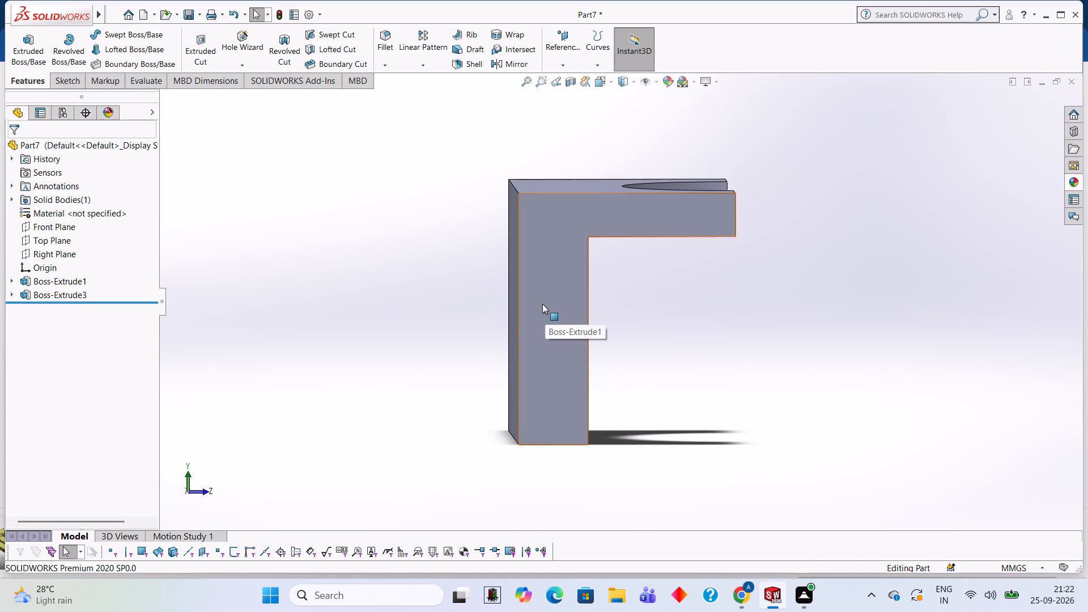
click(566, 279)
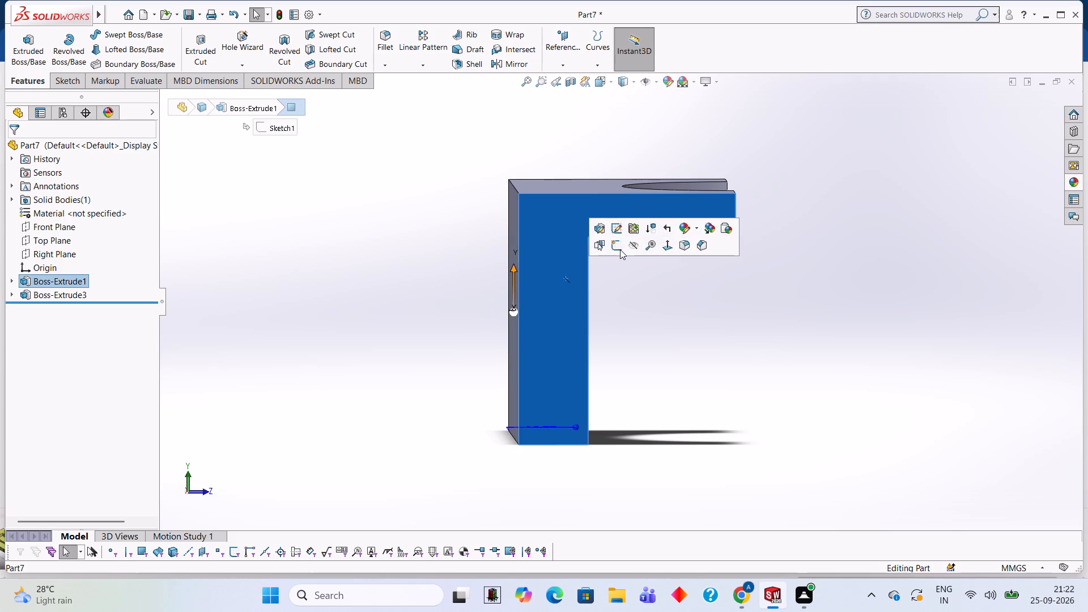
click(618, 249)
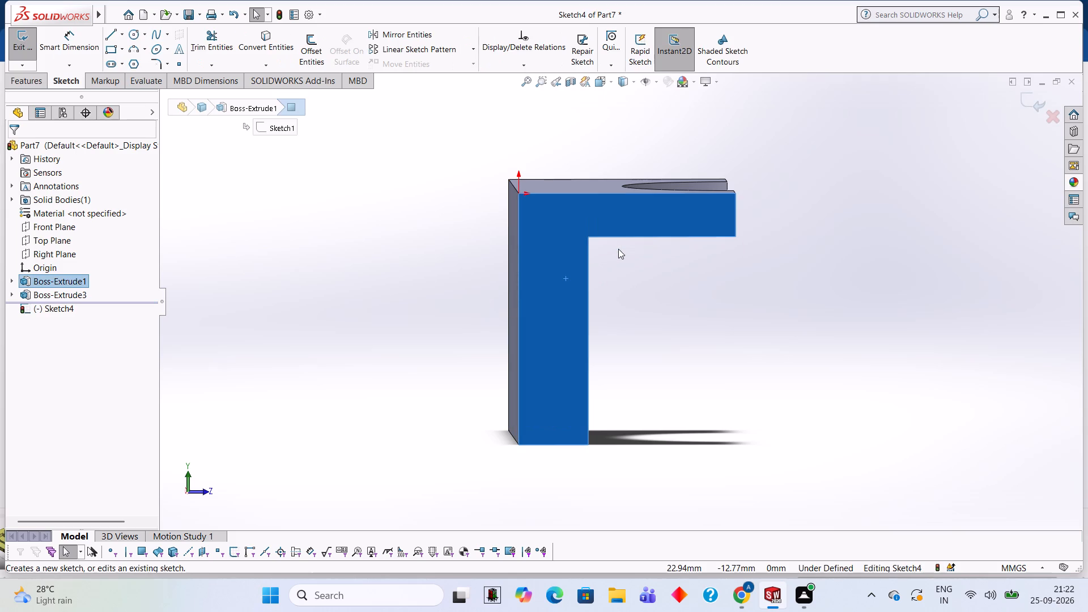
key(ctrl+8)
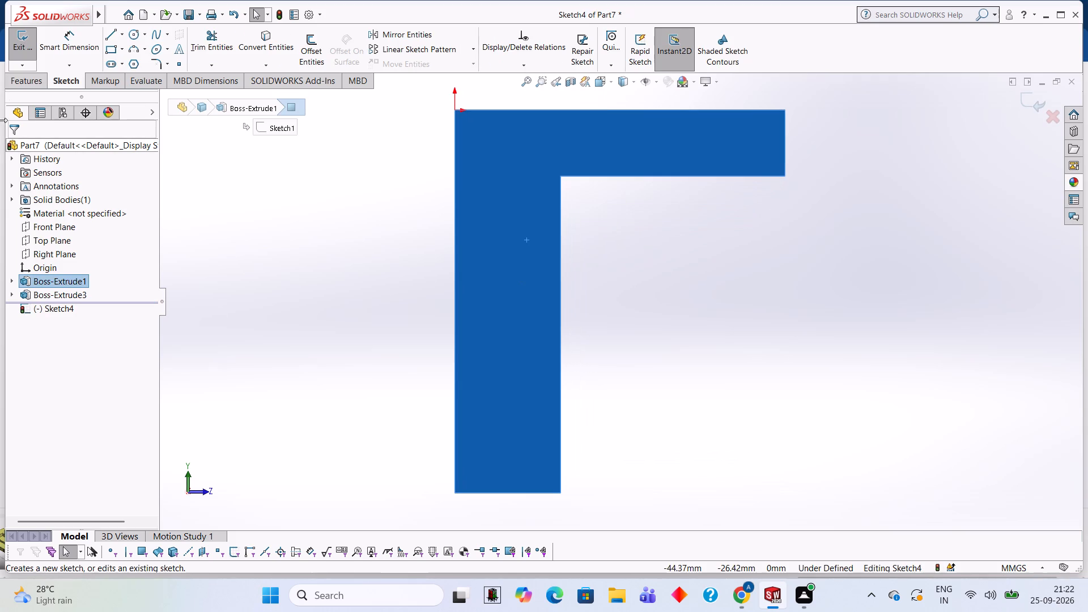
click(113, 35)
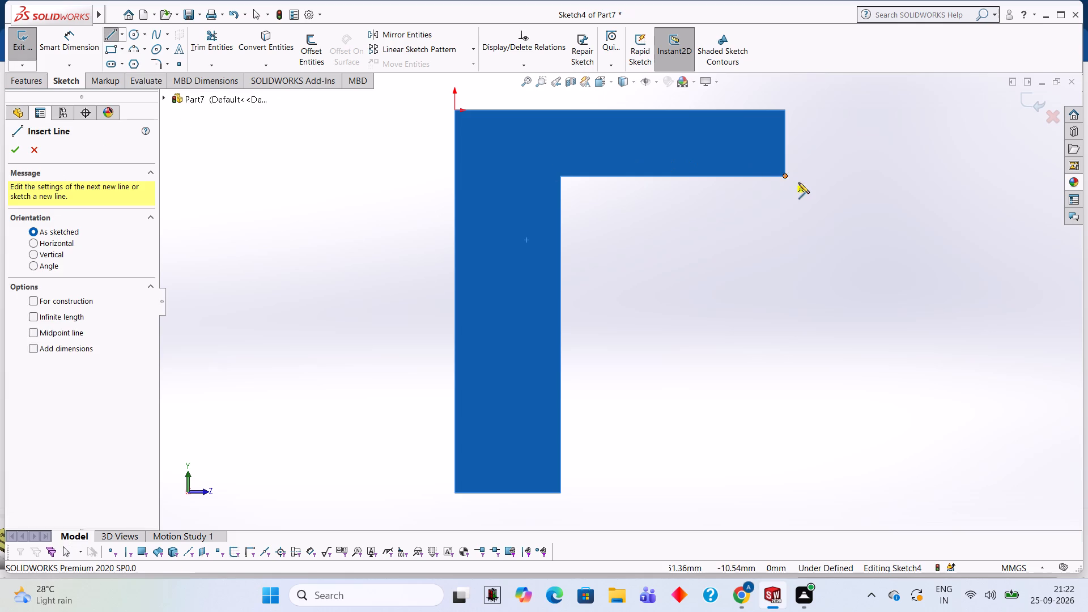
click(784, 176)
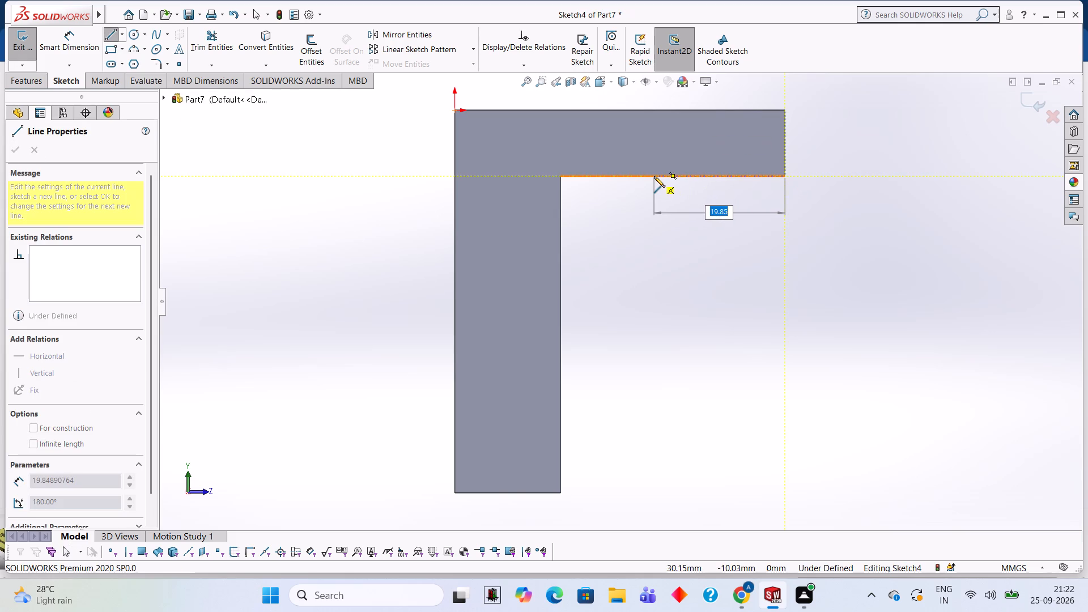
text(12)
key(Return)
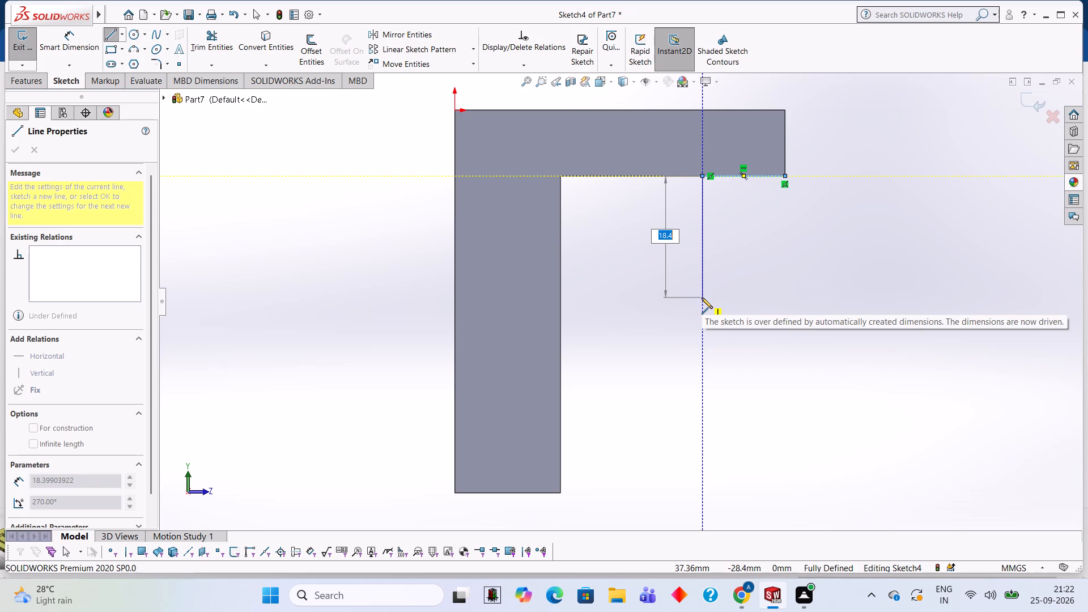
text(20)
key(Return)
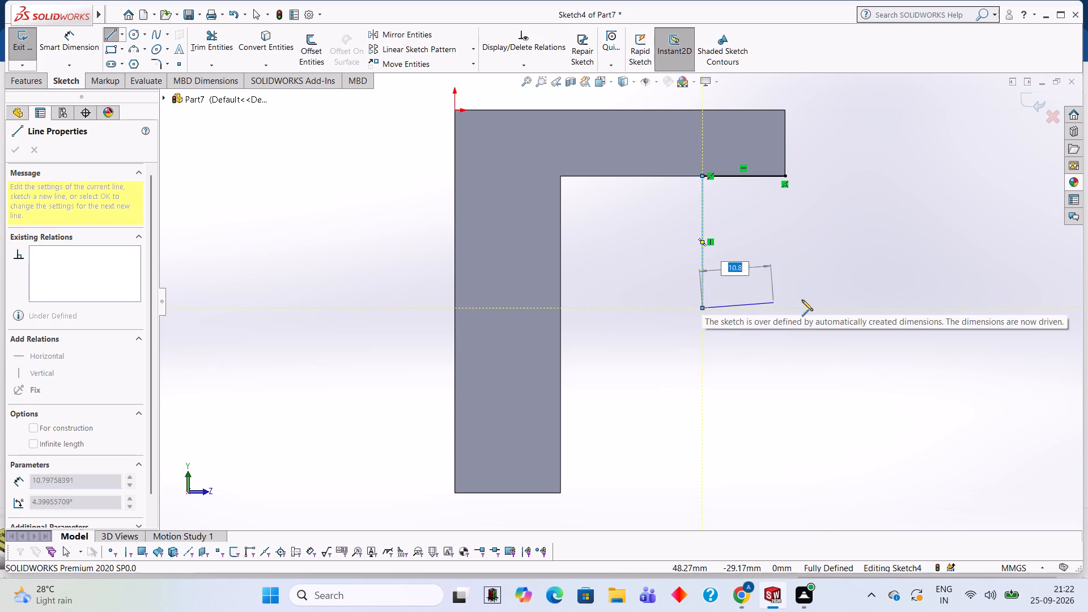
click(786, 305)
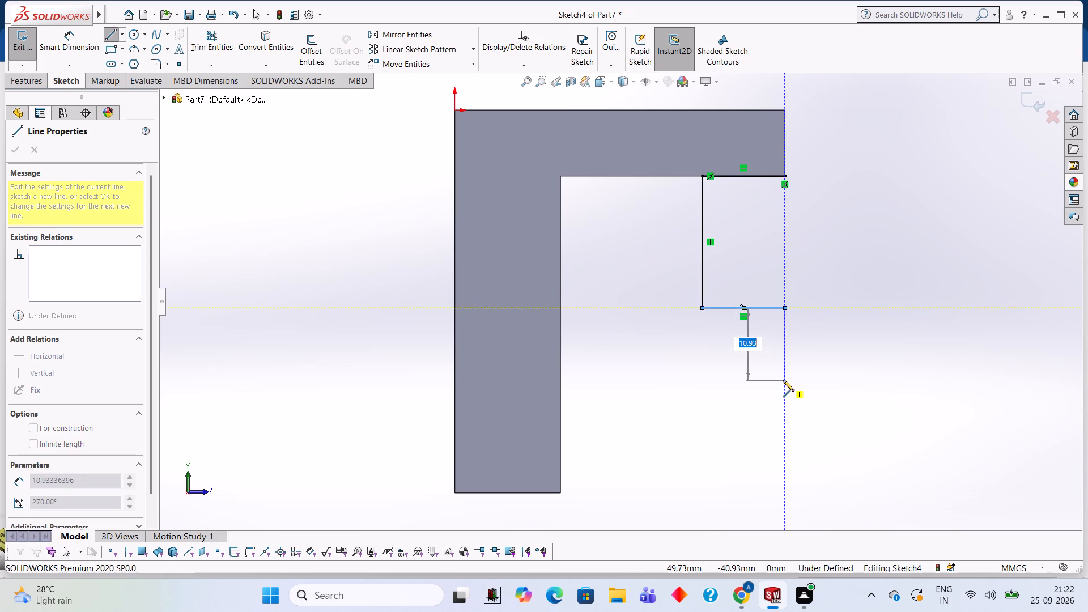
Continue the profile 10 mm down, horizontally to the block's front face, up to the flange underside and across to the first vertical line.
text(10)
key(Return)
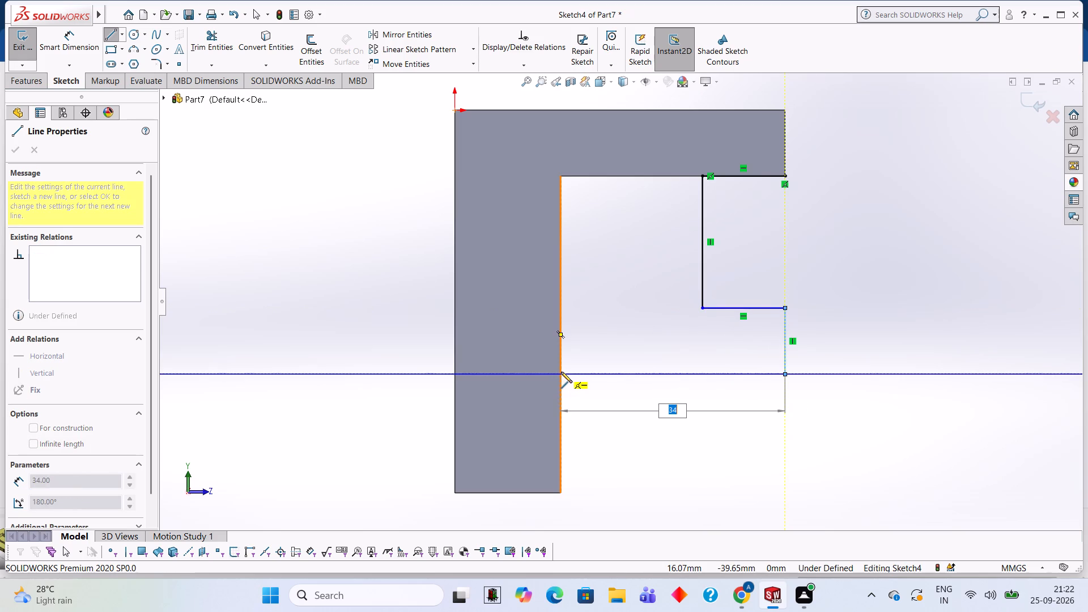
click(561, 372)
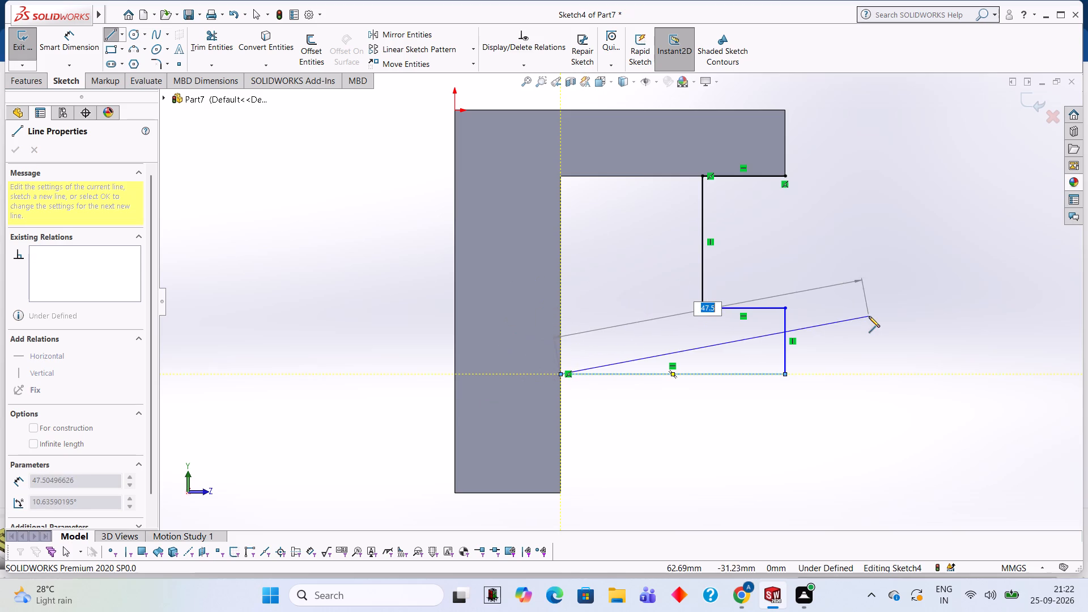
middle_drag(869, 316, 820, 311)
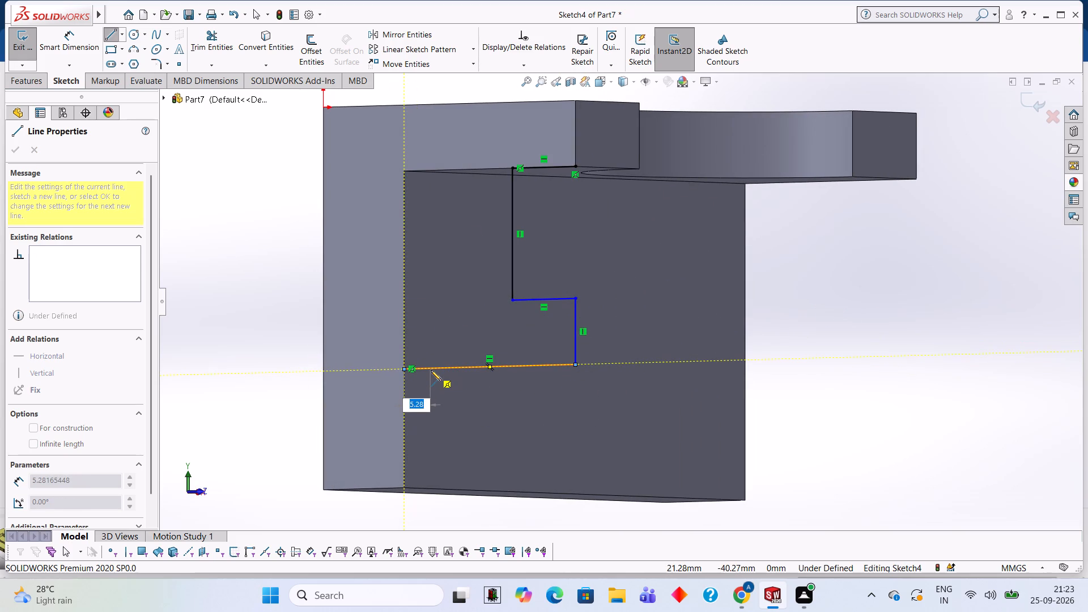
click(405, 171)
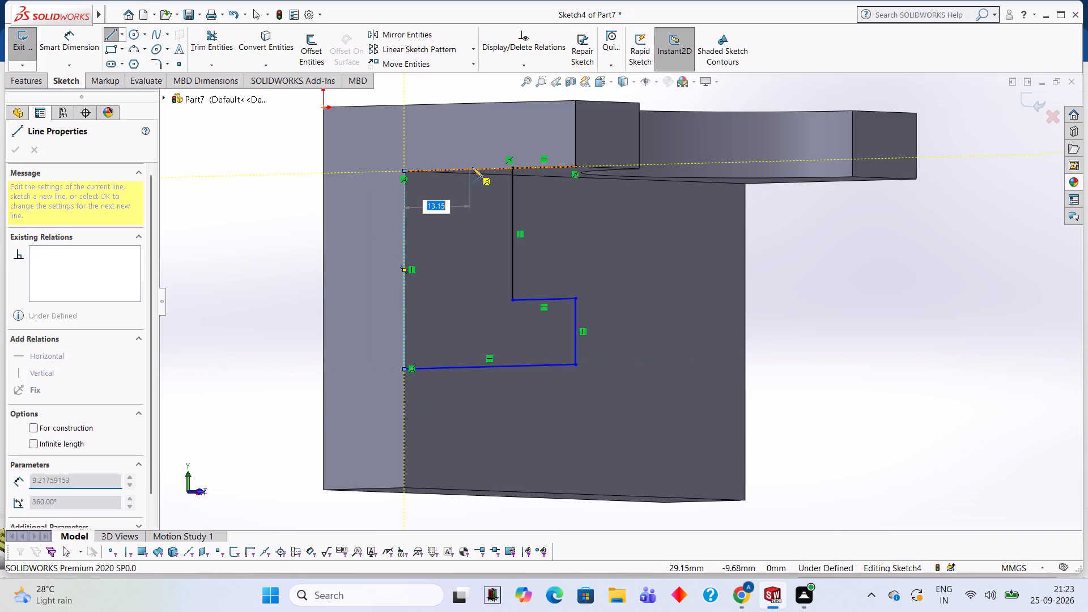
click(512, 167)
Trim away the sketch line along the flange underside that lies outside the closed stepped profile.
click(231, 46)
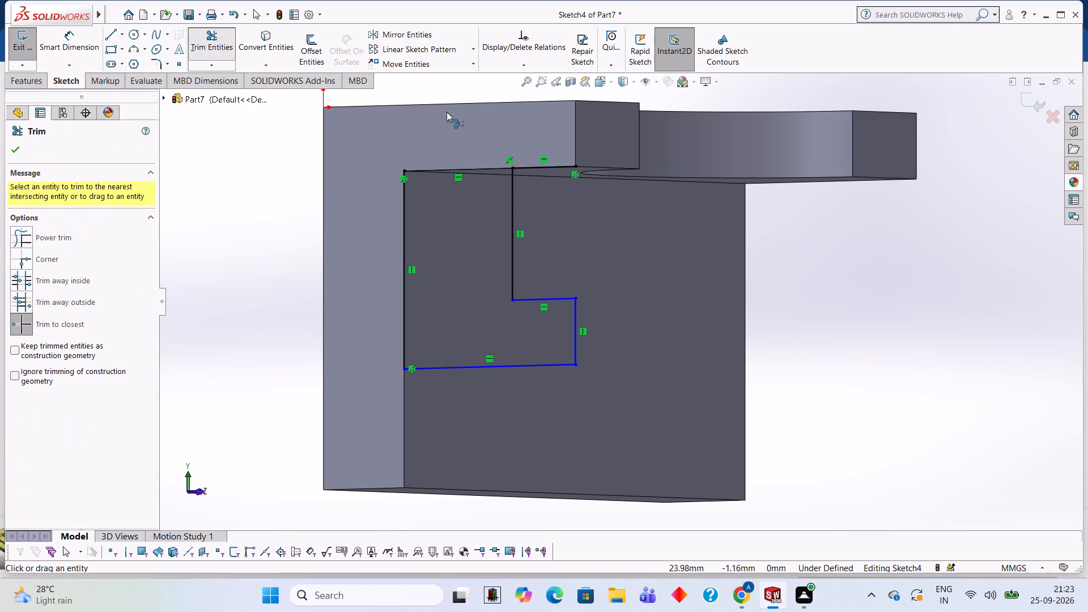
click(542, 168)
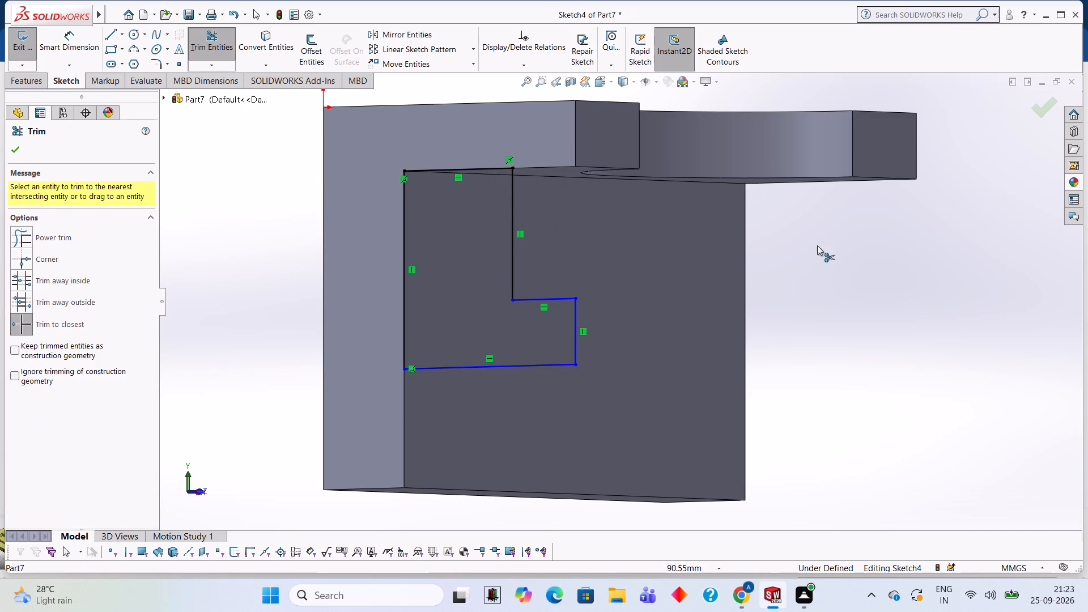
Set up a merged blind boss extrusion of the stepped profile with its direction reversed to run along the block.
middle_drag(879, 241, 918, 271)
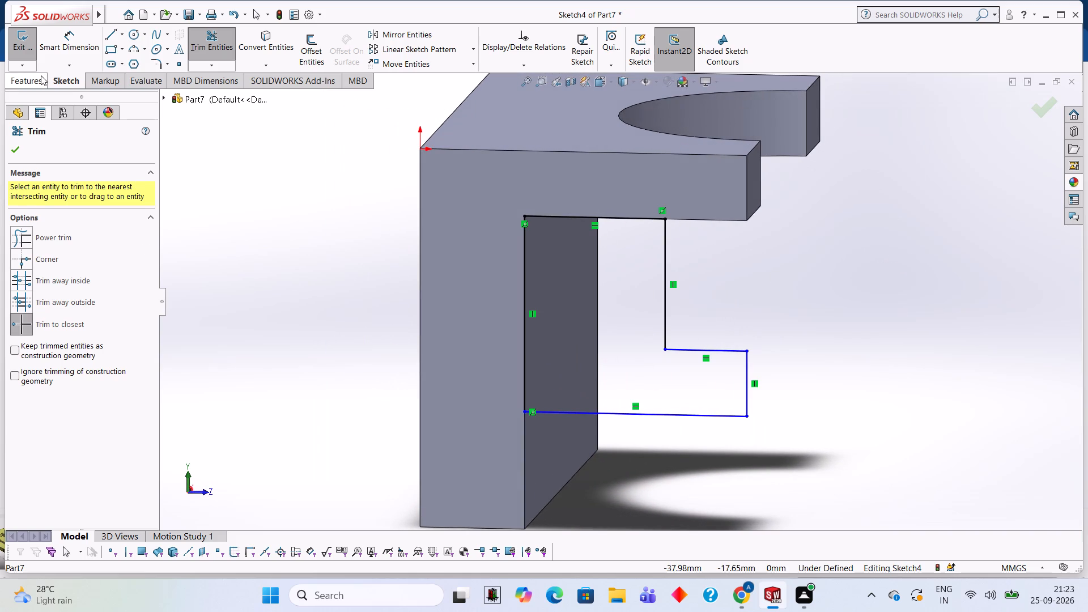
click(41, 75)
click(42, 36)
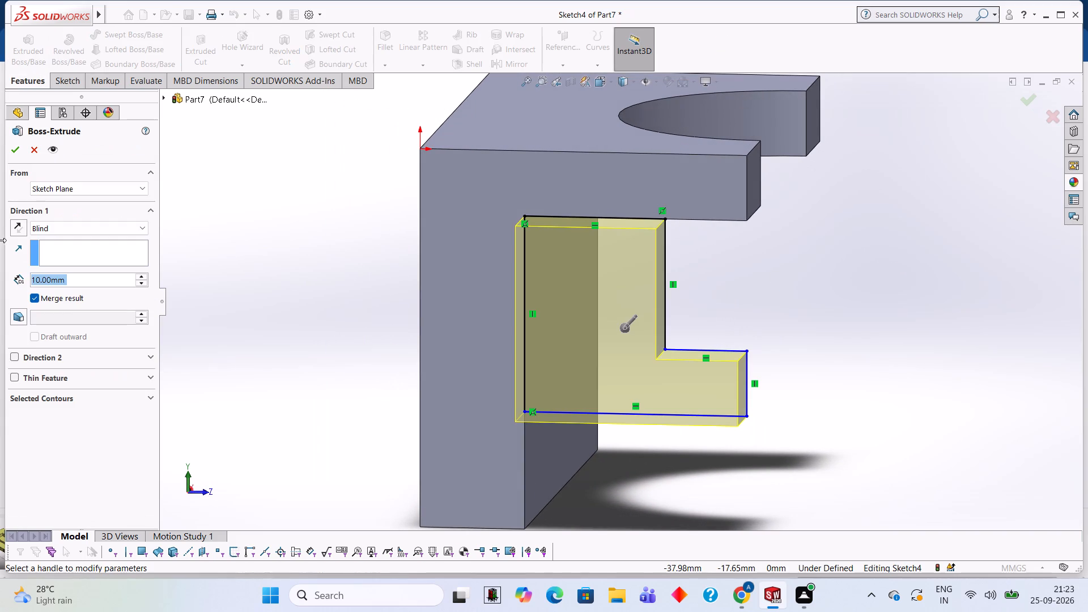
click(18, 226)
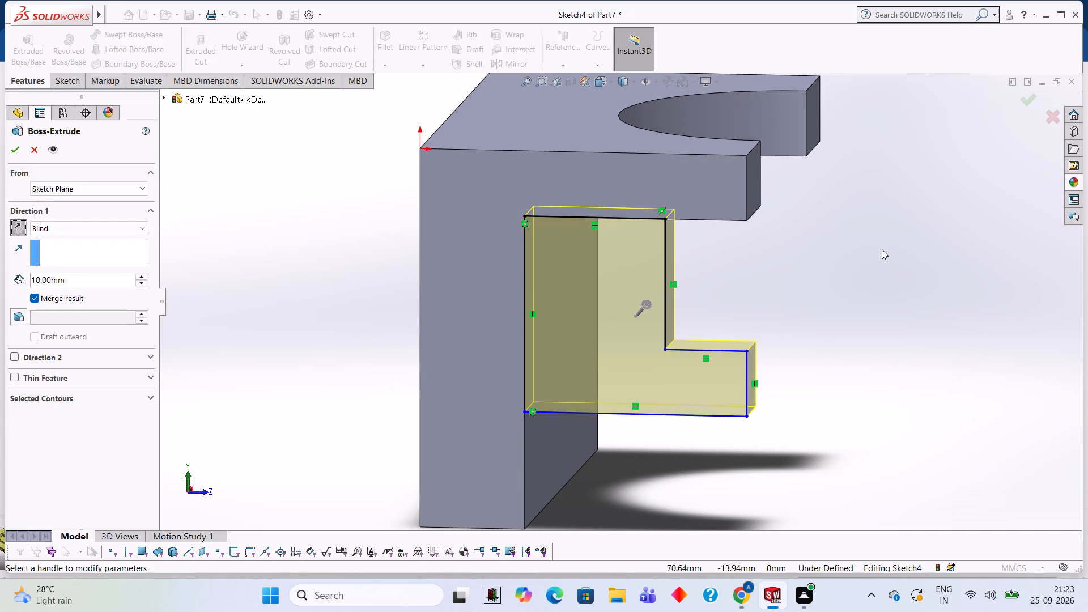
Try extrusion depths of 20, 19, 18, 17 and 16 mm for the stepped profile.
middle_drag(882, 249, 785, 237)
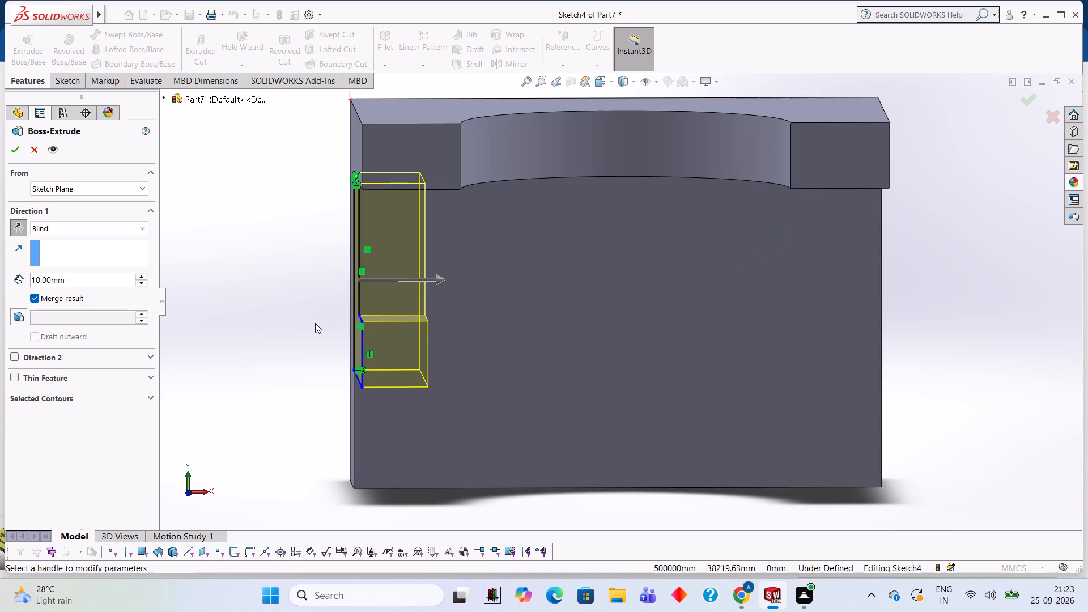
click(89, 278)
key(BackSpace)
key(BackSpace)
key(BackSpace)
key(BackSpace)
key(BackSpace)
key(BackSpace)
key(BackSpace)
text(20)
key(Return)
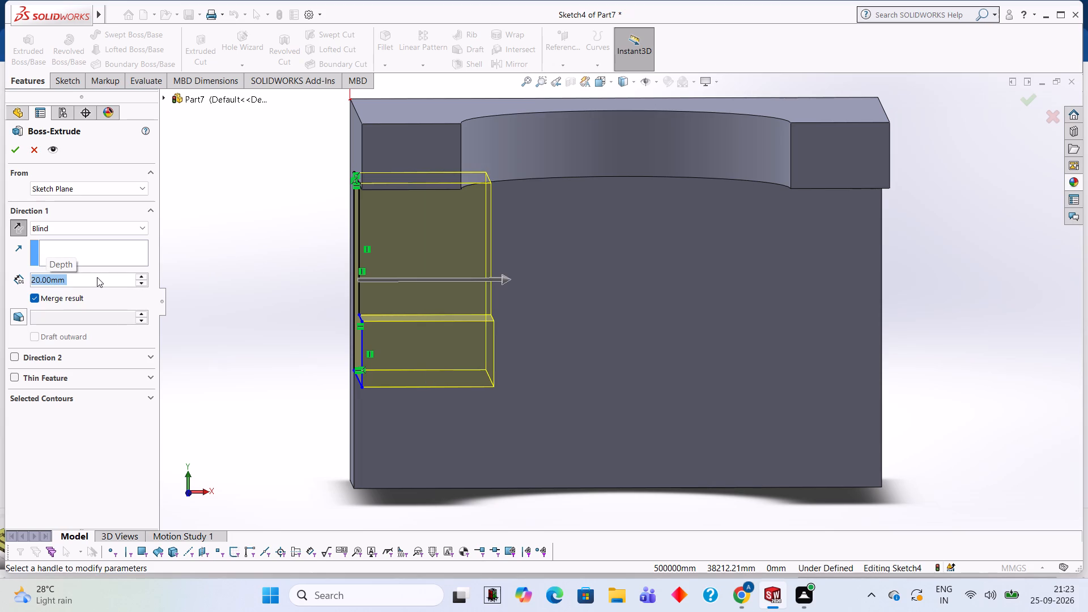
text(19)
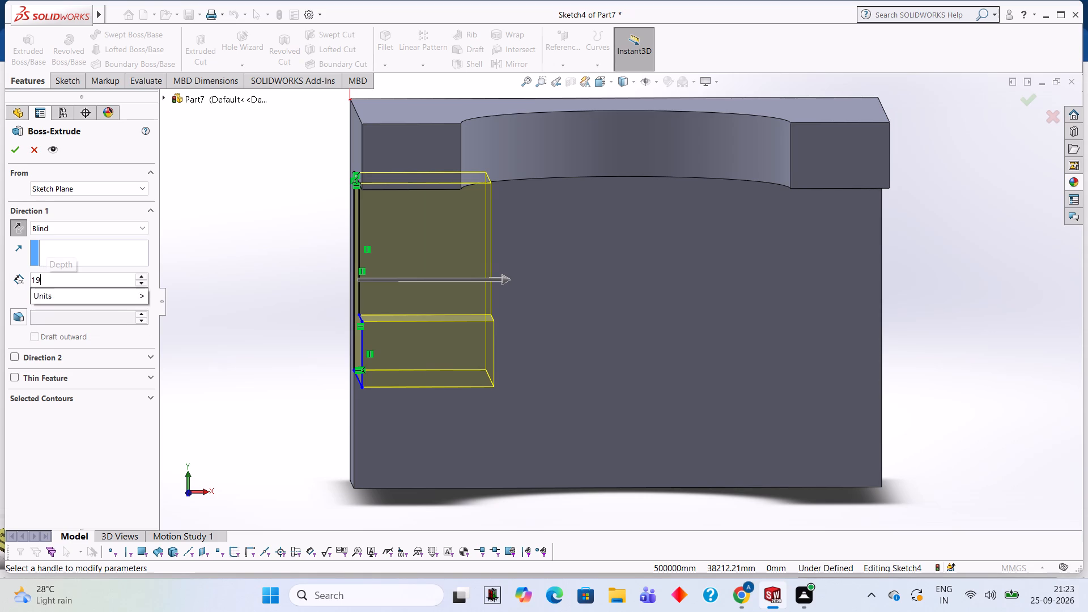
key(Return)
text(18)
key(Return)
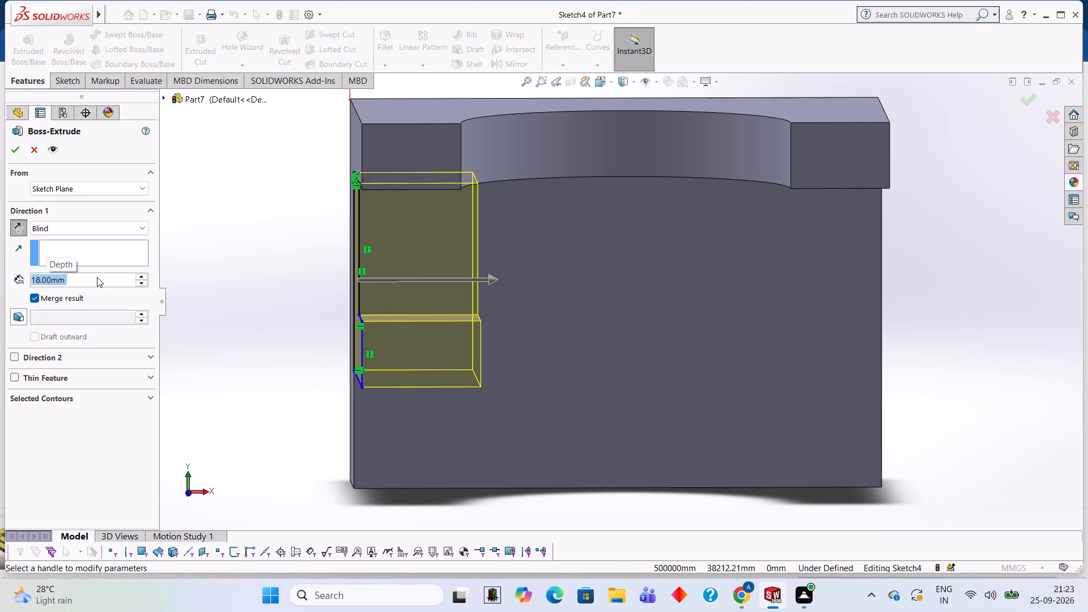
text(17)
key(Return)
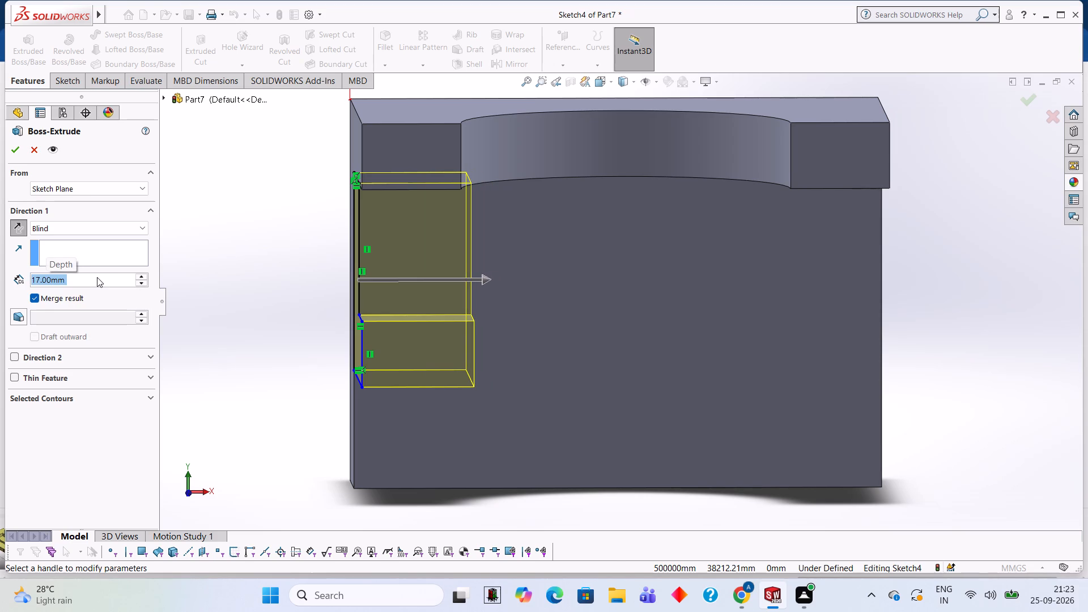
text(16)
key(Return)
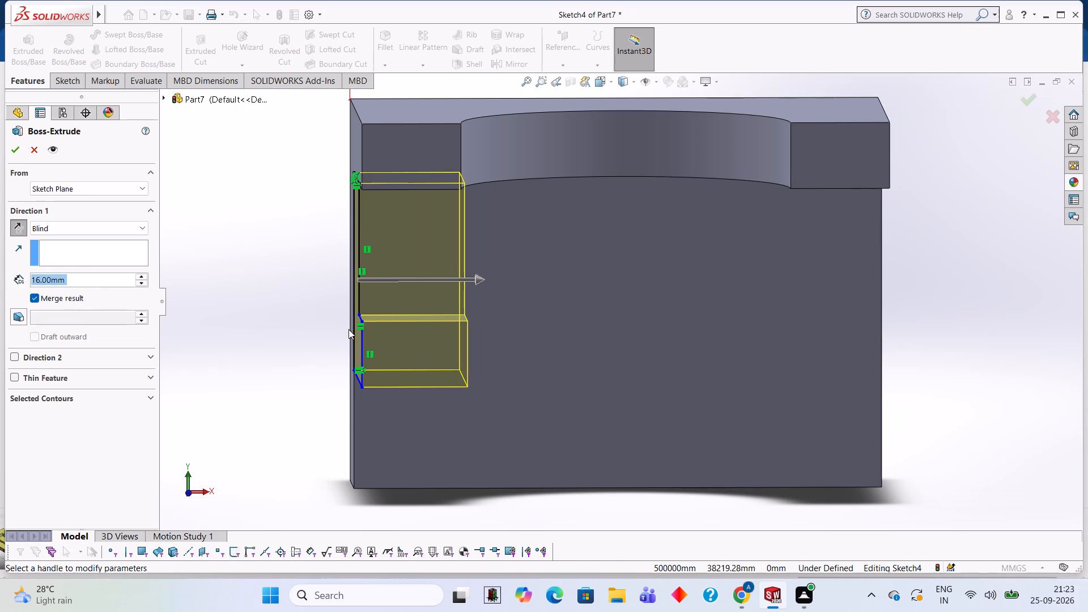
Examine the stepped extrusion's preview from several angles against the block and the notched flange.
middle_drag(512, 246, 531, 209)
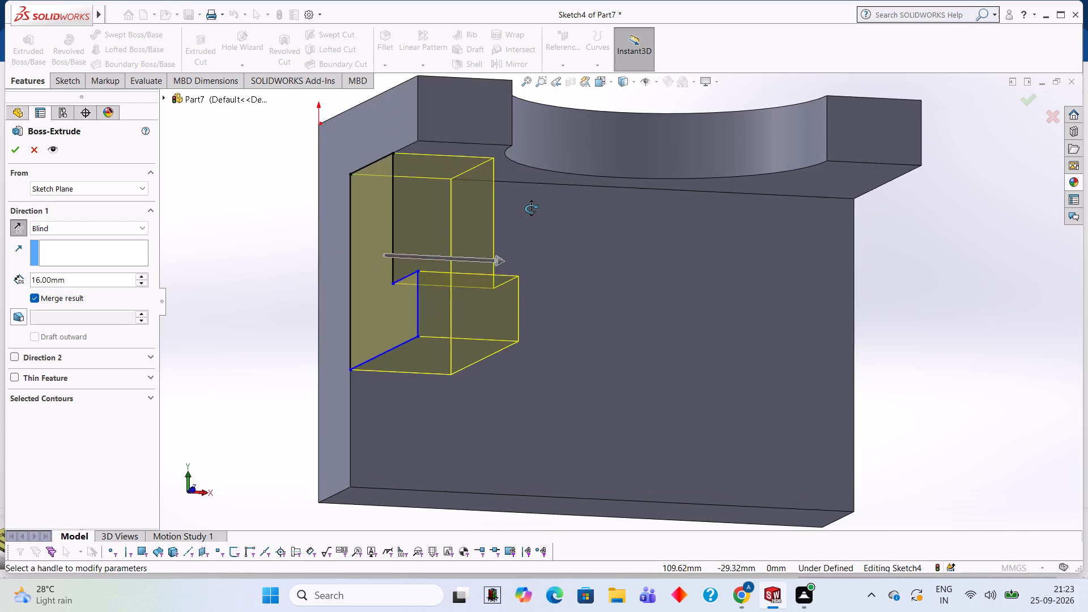
middle_drag(531, 209, 511, 196)
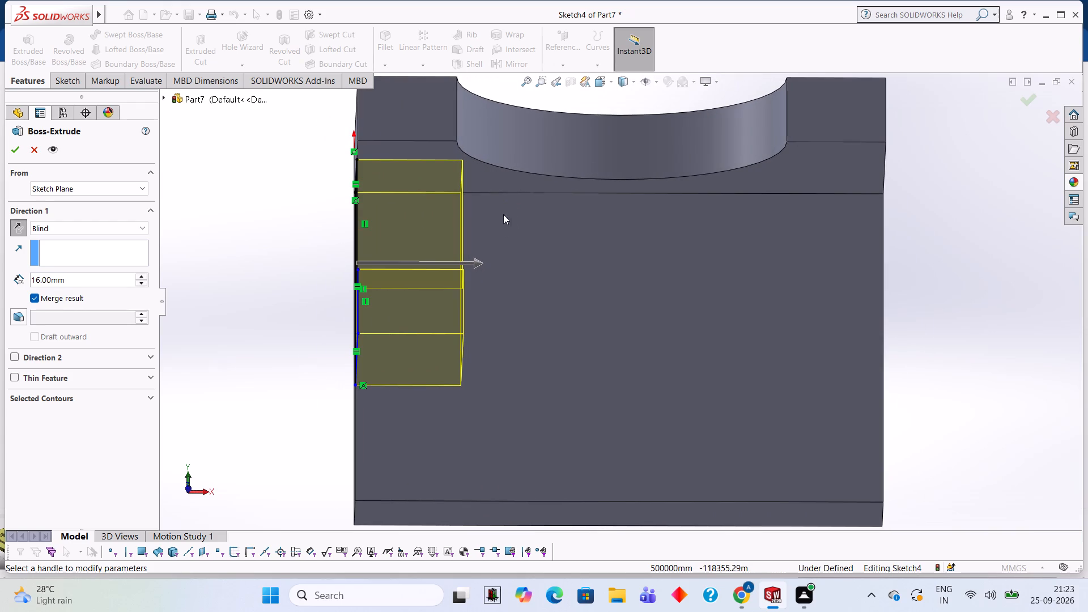
middle_drag(535, 216, 579, 242)
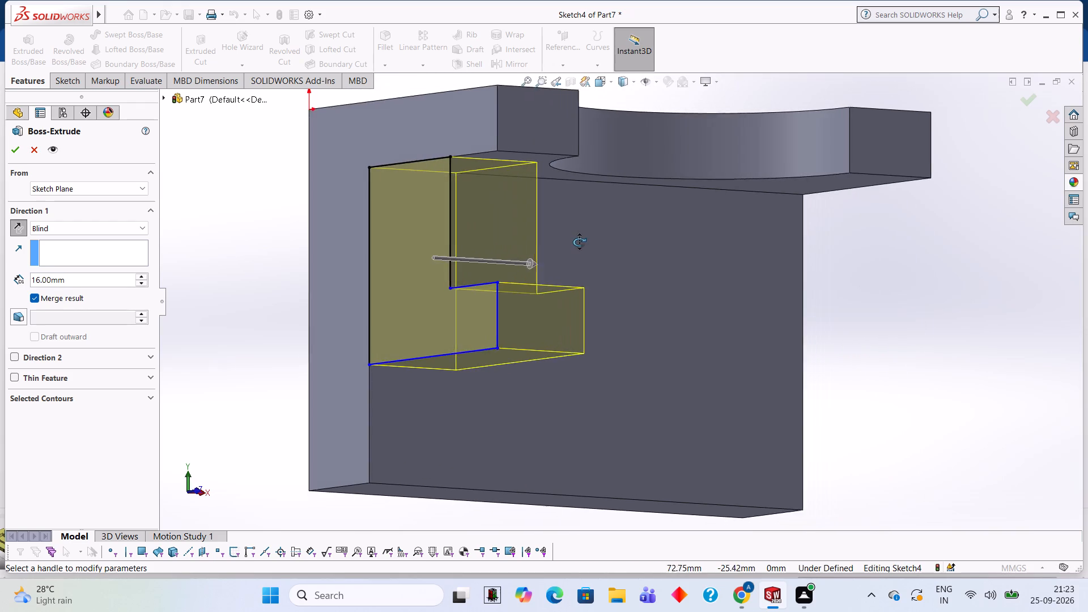
middle_drag(579, 242, 542, 200)
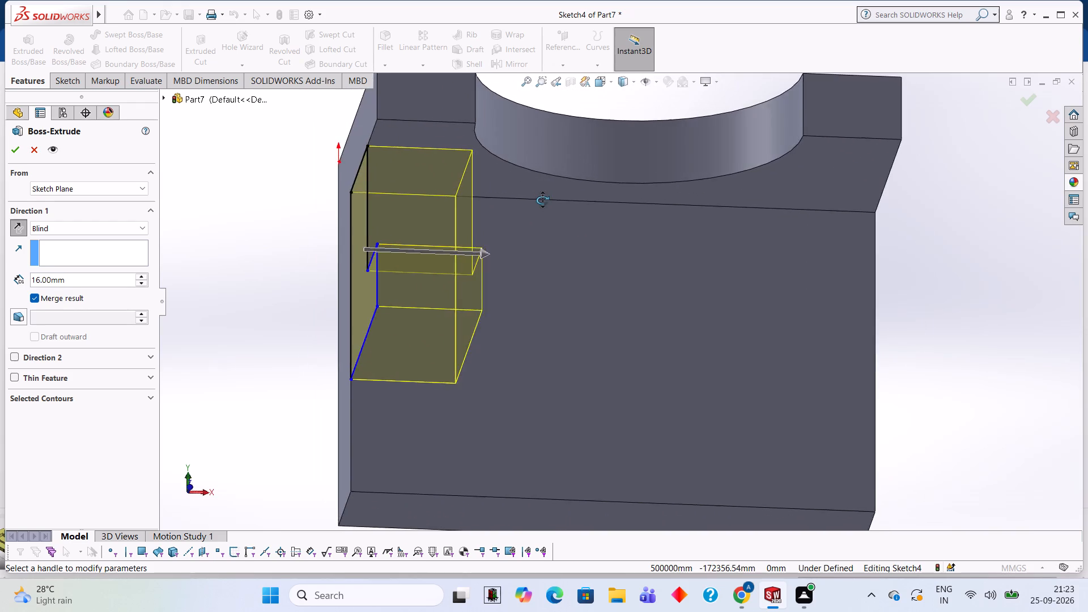
middle_drag(542, 200, 539, 209)
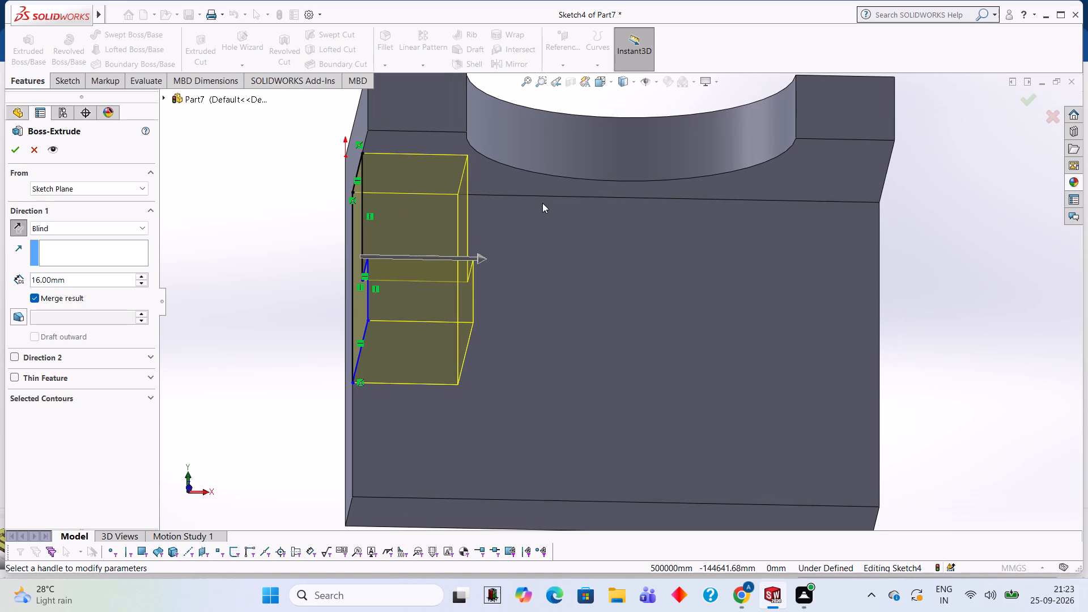
middle_drag(556, 259, 550, 256)
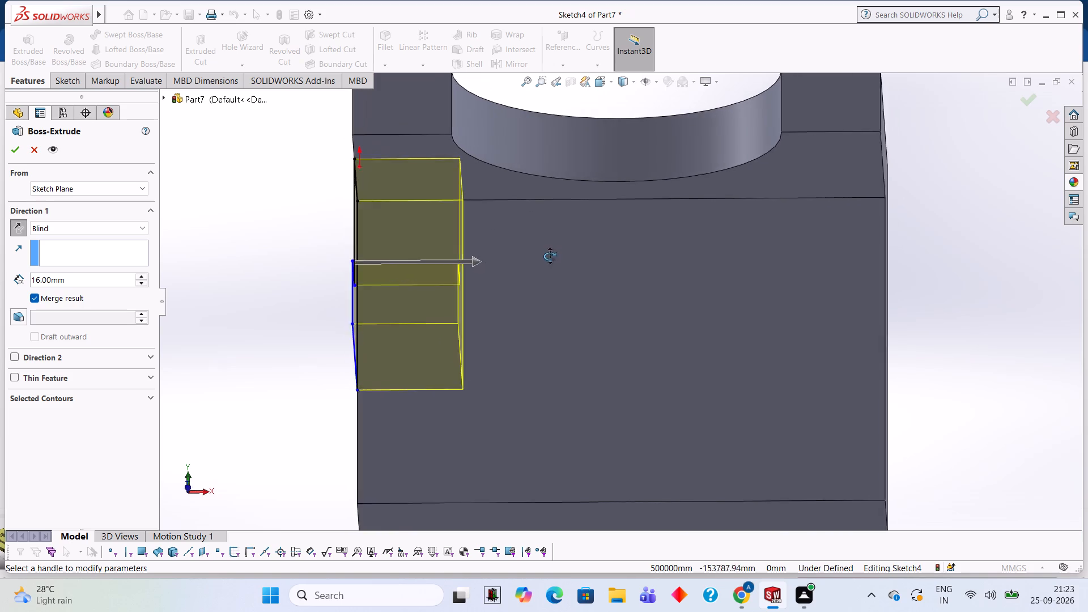
middle_drag(550, 256, 517, 252)
middle_drag(526, 257, 548, 269)
middle_drag(548, 269, 570, 282)
middle_drag(557, 275, 541, 265)
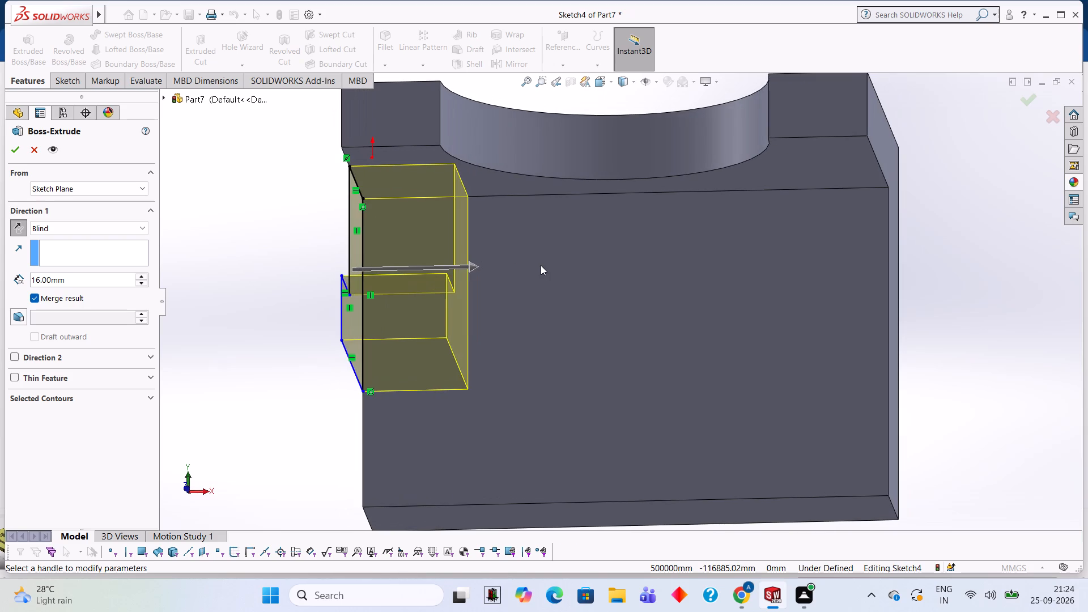
Extrude the stepped profile 80 mm along the full length of the block.
click(108, 283)
key(BackSpace)
key(BackSpace)
key(BackSpace)
key(BackSpace)
key(BackSpace)
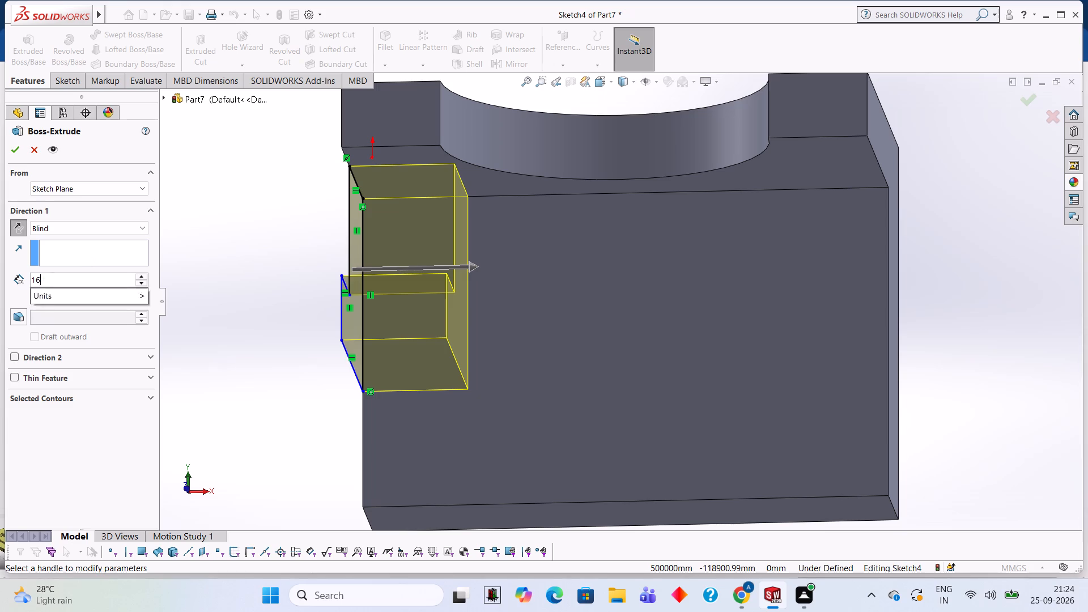
key(BackSpace)
key(BackSpace)
text(80)
key(Return)
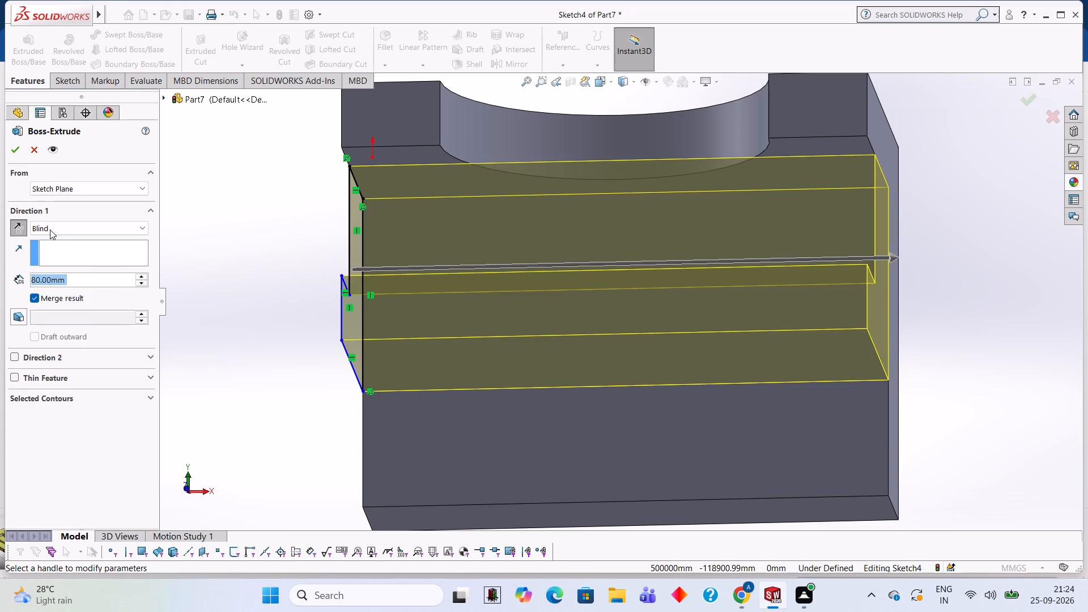
click(14, 149)
click(259, 182)
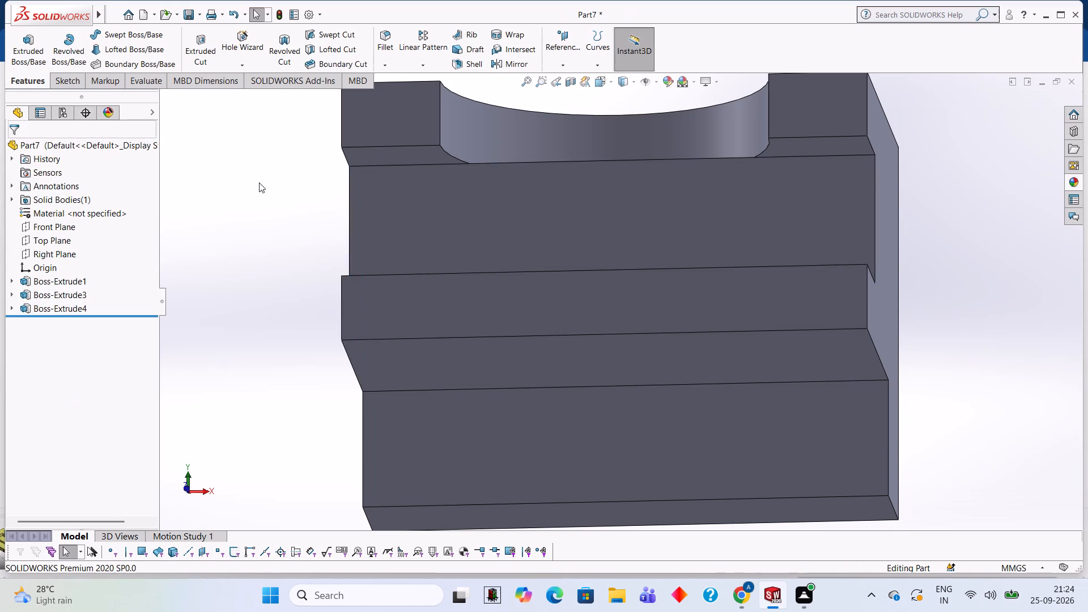
On the stepped extrusion's top face inside the flange notch, sketch a 50 mm diameter circle centred on the flange's front edge midpoint.
middle_drag(269, 216, 237, 196)
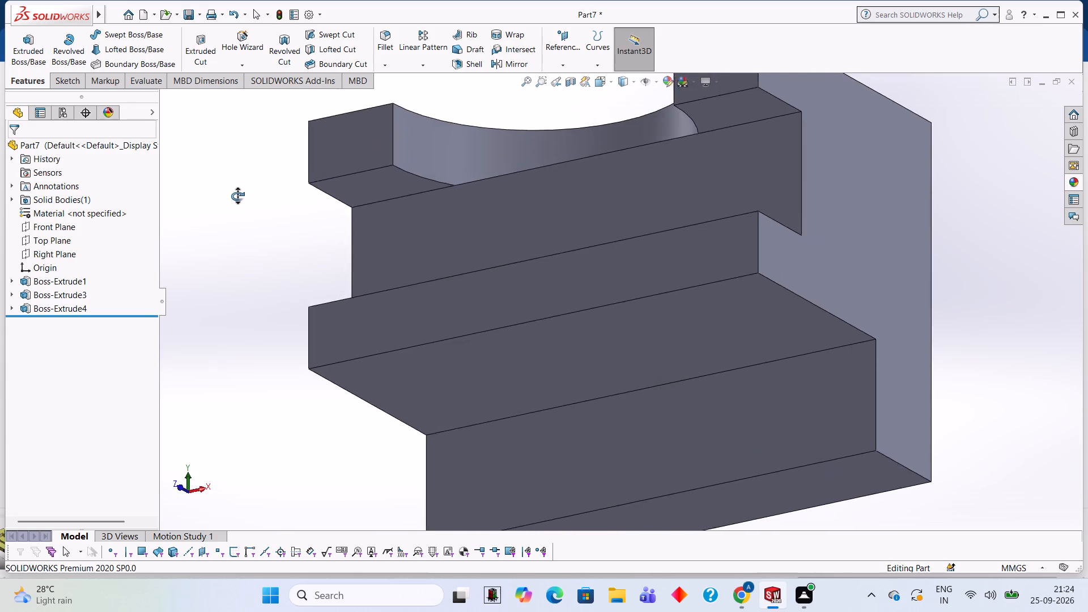
middle_drag(237, 196, 271, 282)
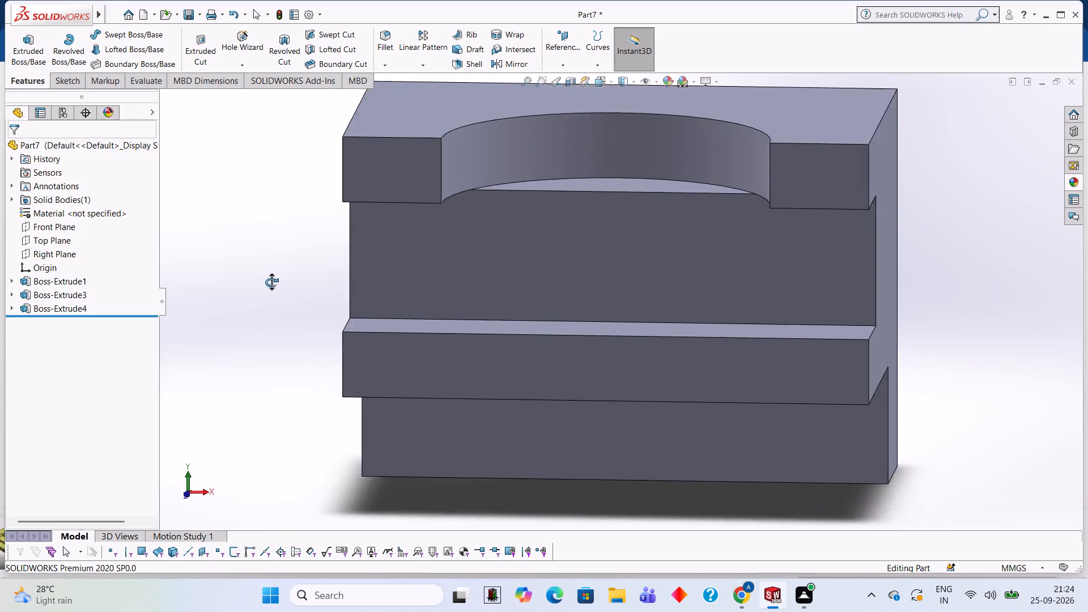
middle_drag(271, 282, 282, 338)
middle_drag(210, 156, 215, 299)
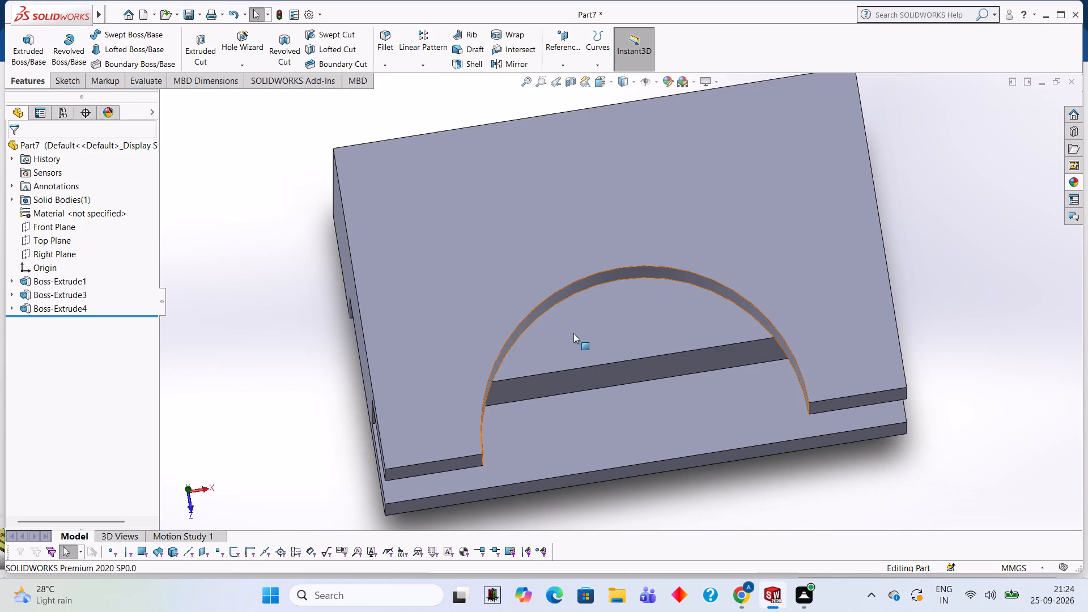
middle_drag(642, 202, 629, 257)
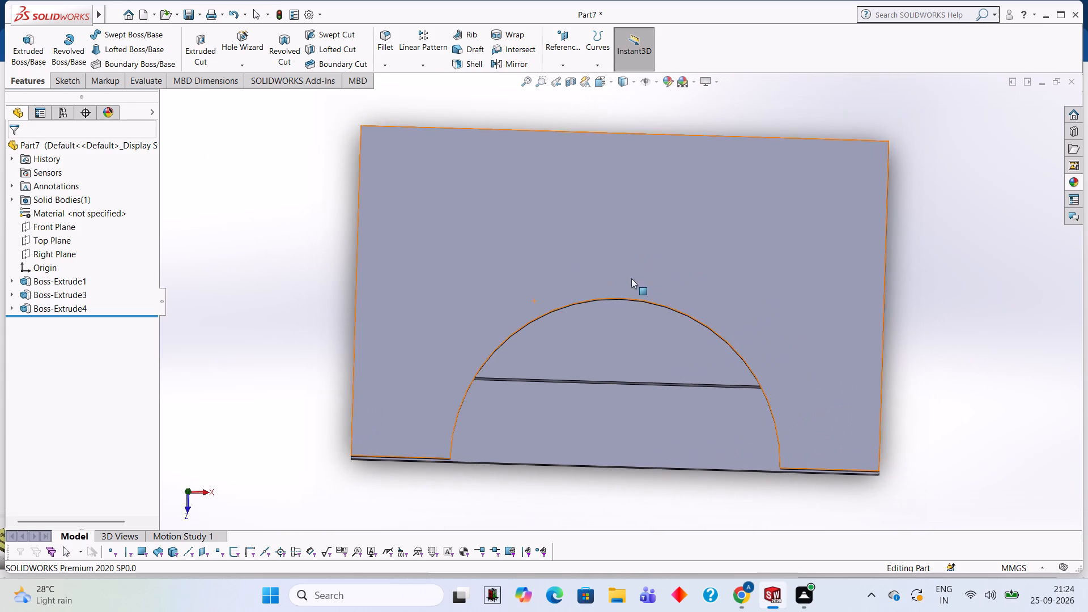
click(631, 326)
click(677, 297)
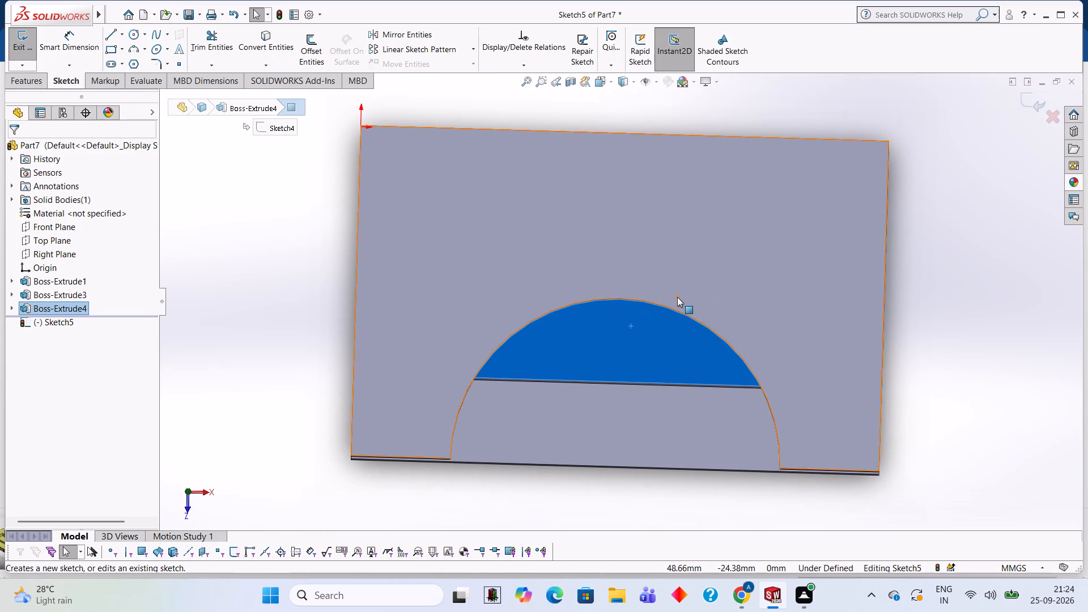
key(ctrl+8)
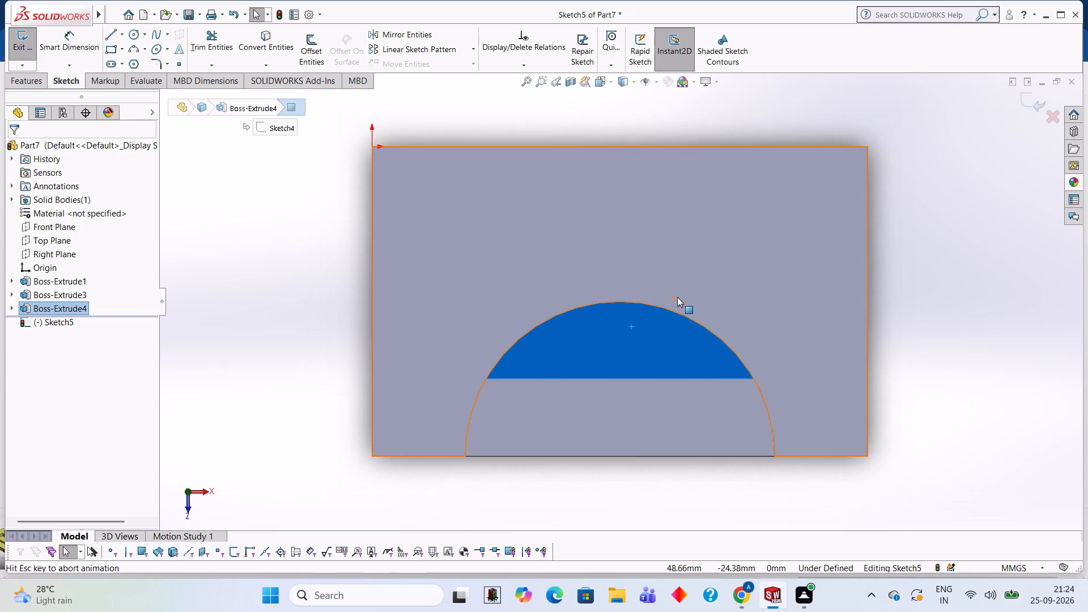
click(130, 39)
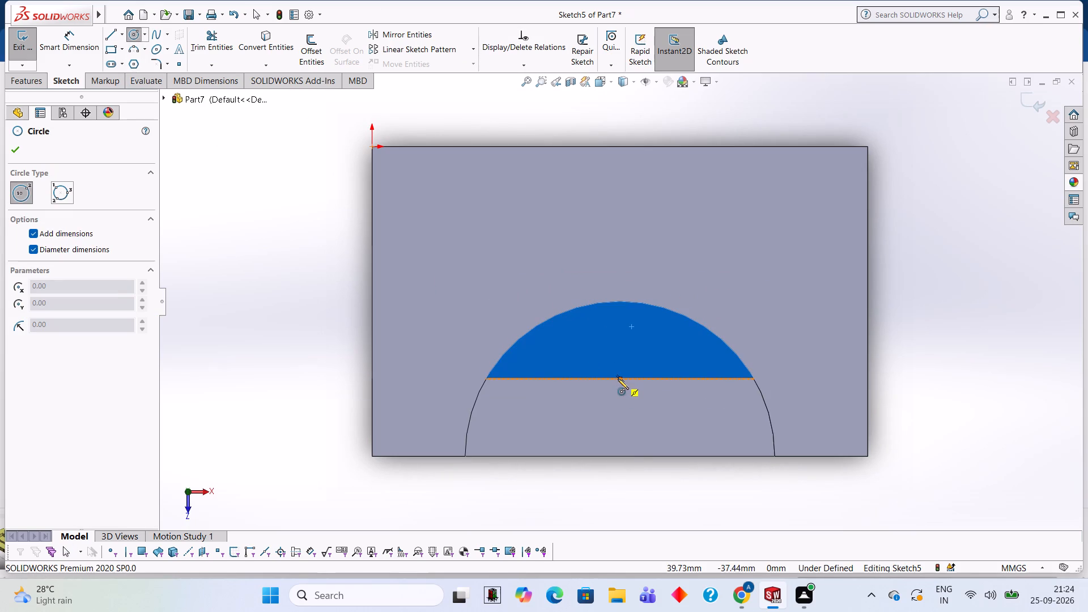
click(619, 455)
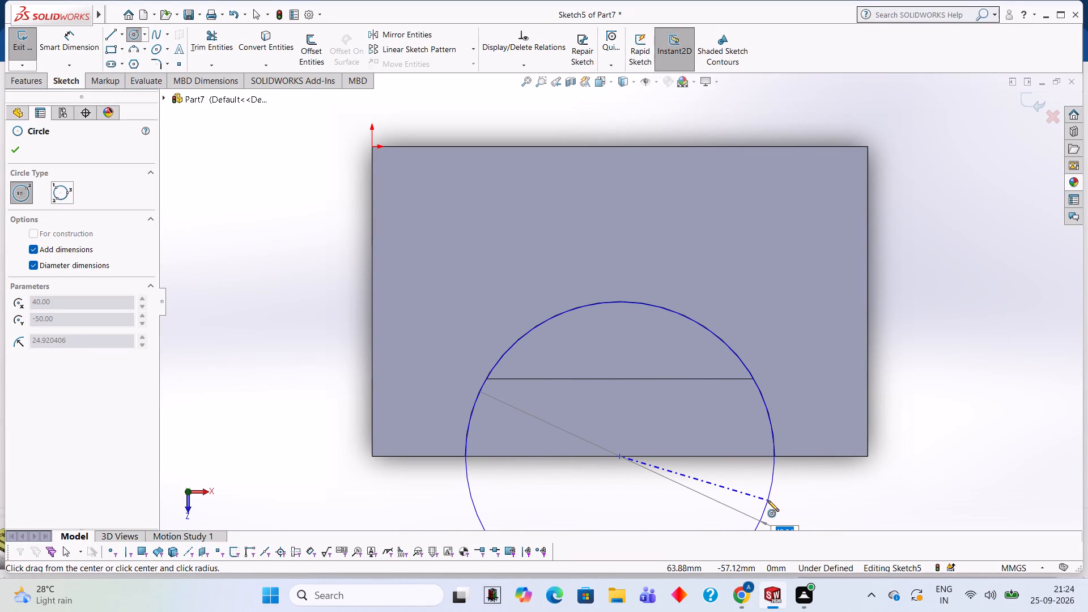
text(50)
key(Return)
scroll(768, 500, up, 1)
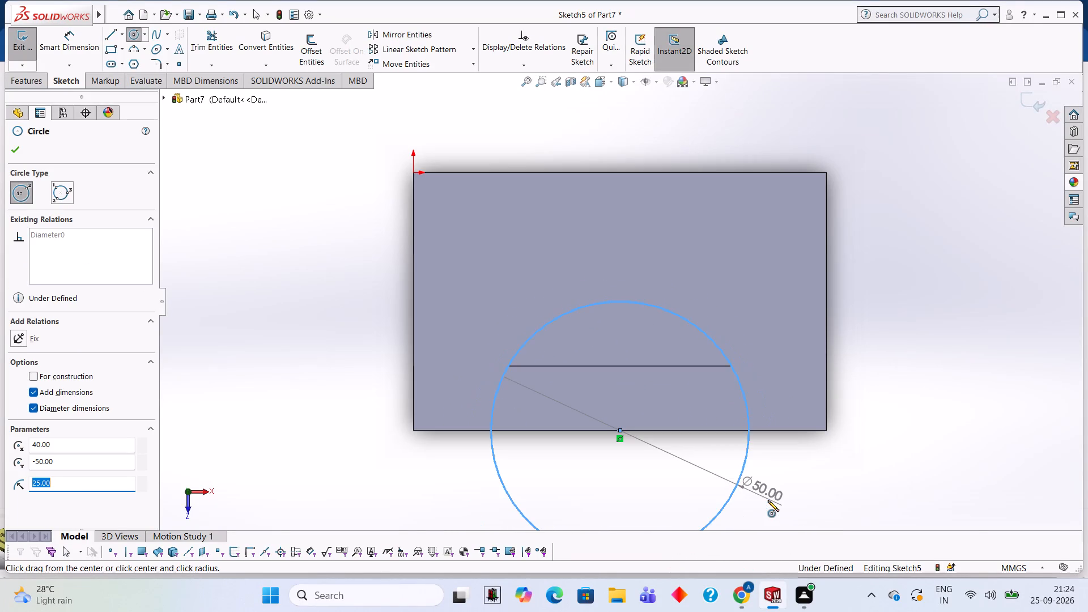
Draw a chord line along the face's straight front edge and trim the circle's outer arc, leaving a closed segment.
click(112, 30)
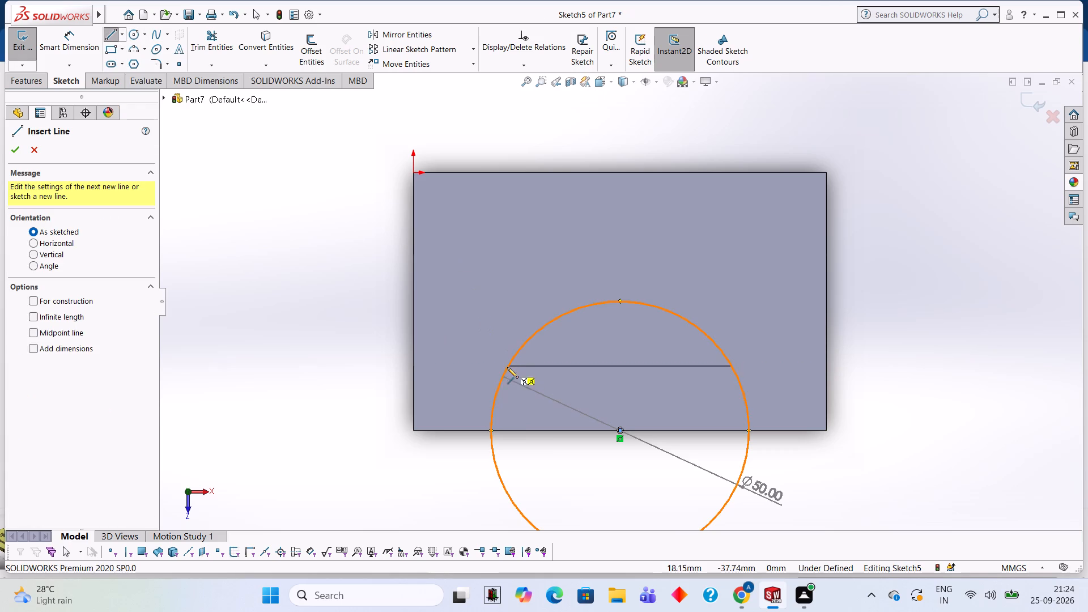
click(507, 365)
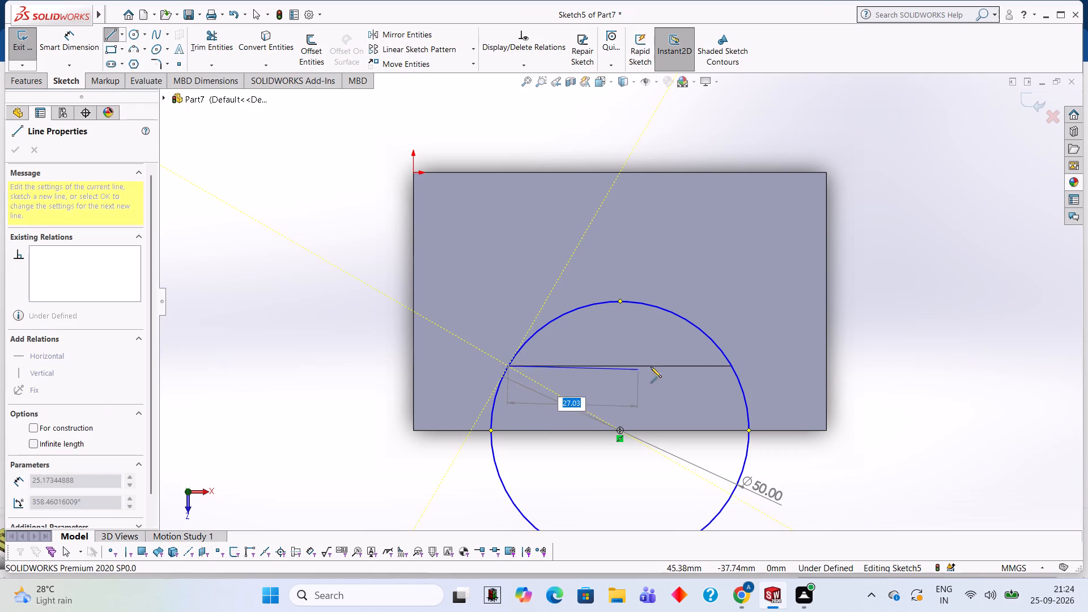
click(729, 367)
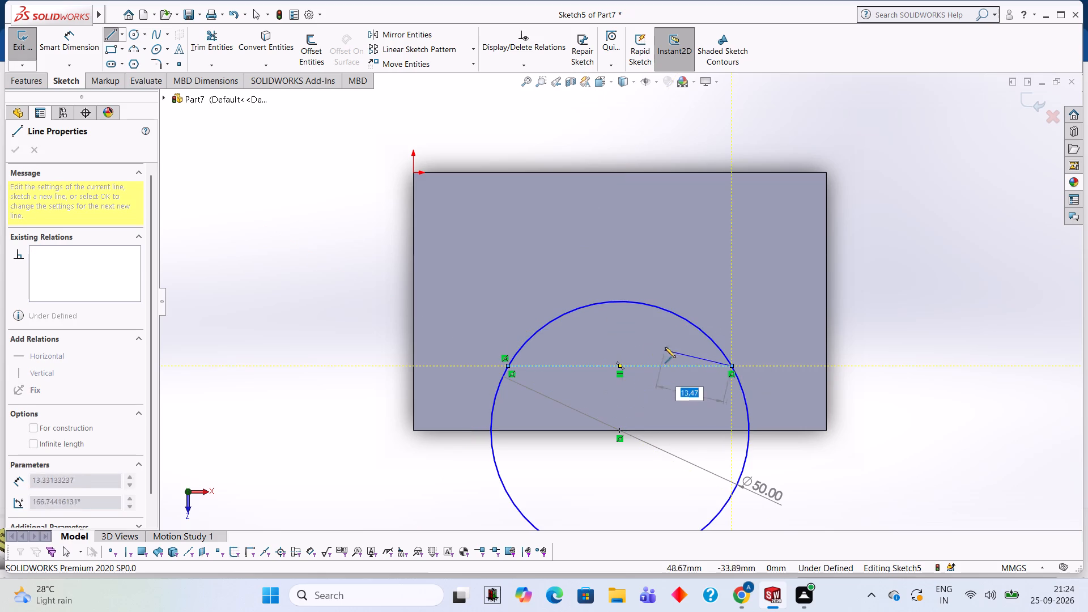
click(210, 41)
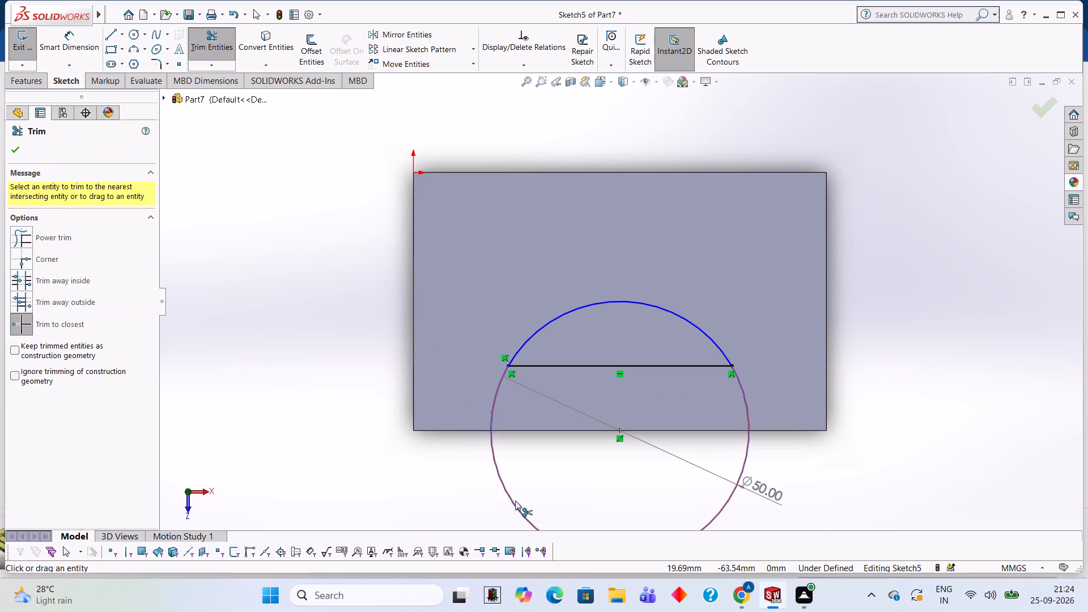
click(508, 496)
Cut-extrude the circular segment profile 30 mm blind, down through the stepped extrusion.
middle_drag(966, 359, 949, 200)
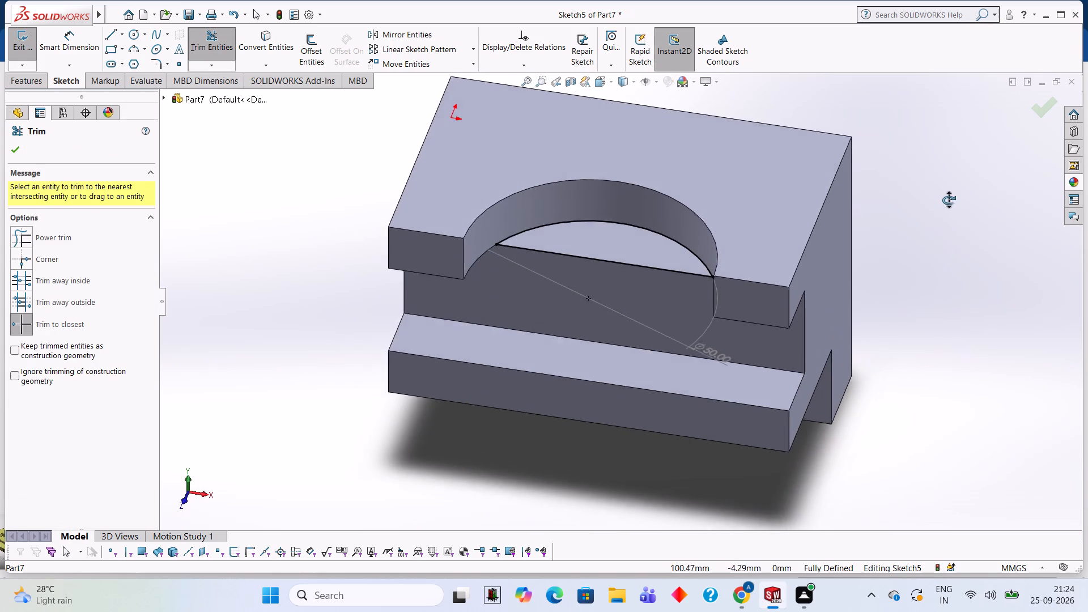
middle_drag(949, 200, 949, 200)
scroll(949, 200, up, 1)
middle_drag(892, 290, 892, 273)
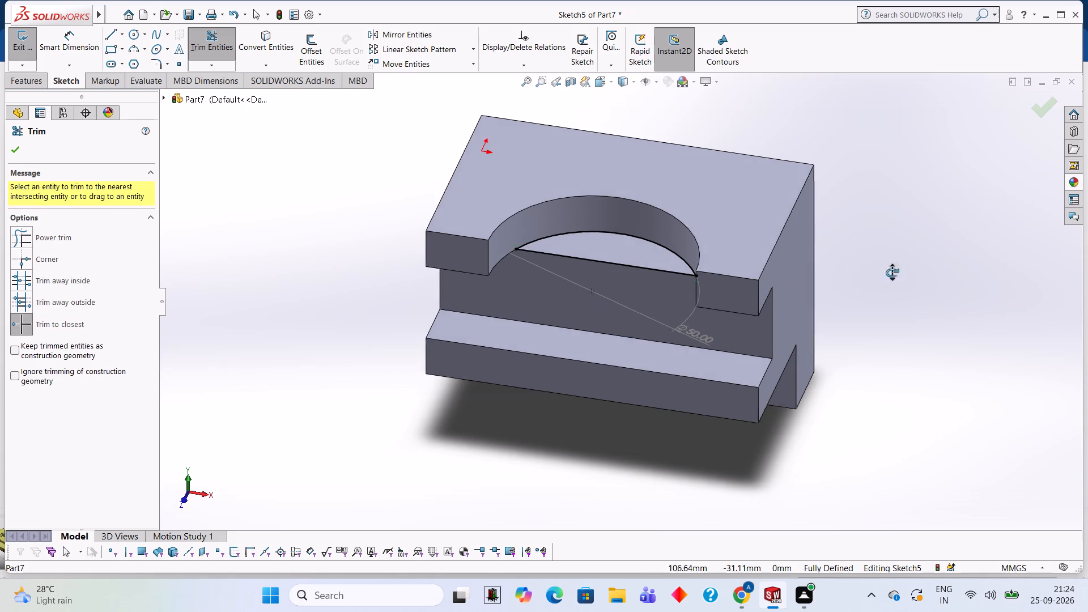
middle_drag(892, 273, 906, 197)
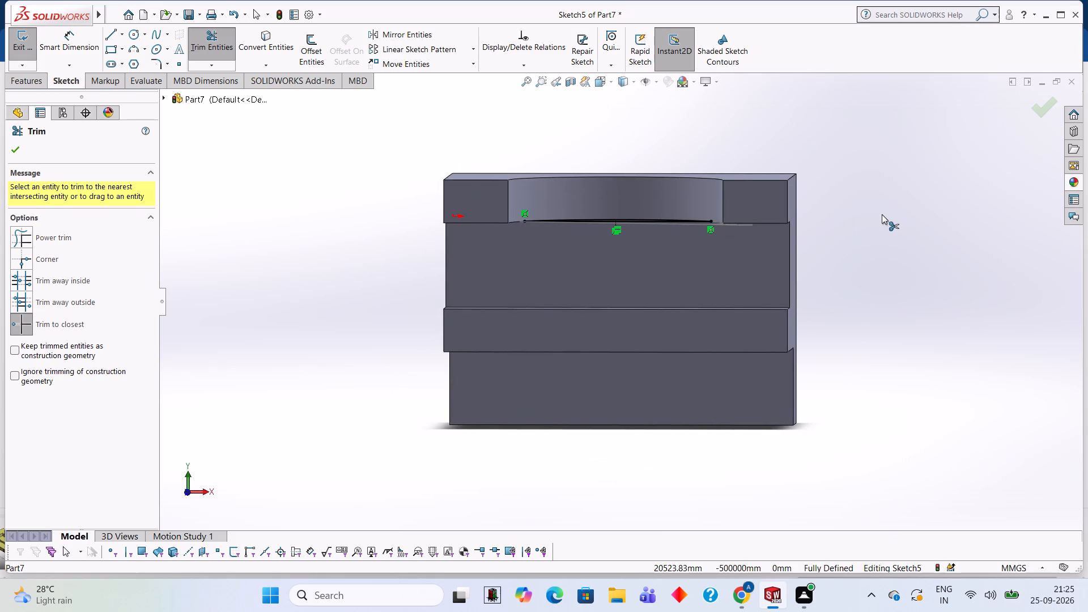
click(25, 79)
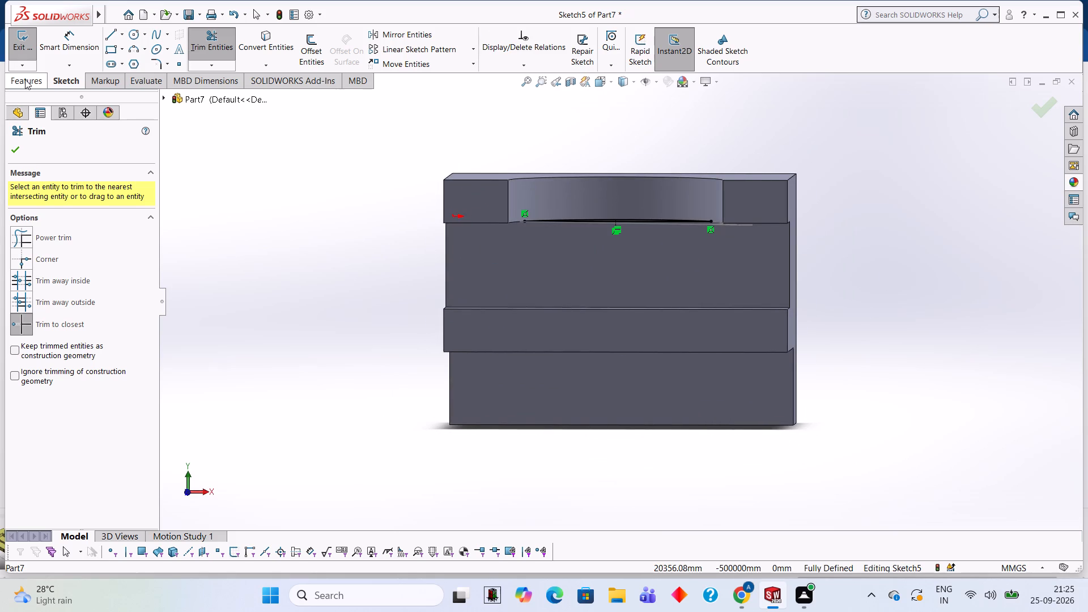
click(212, 44)
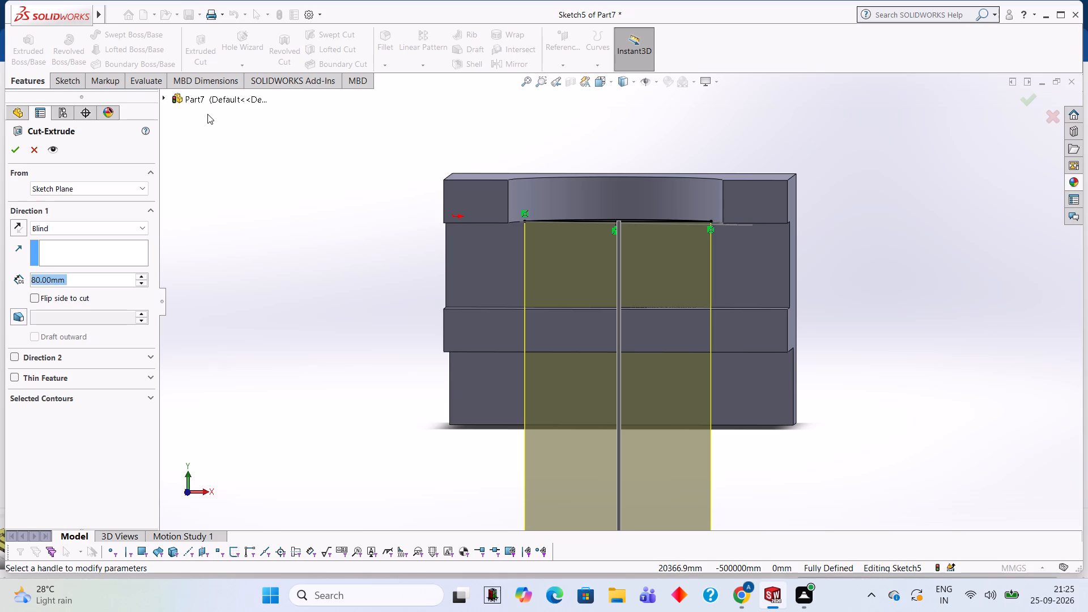
key(4)
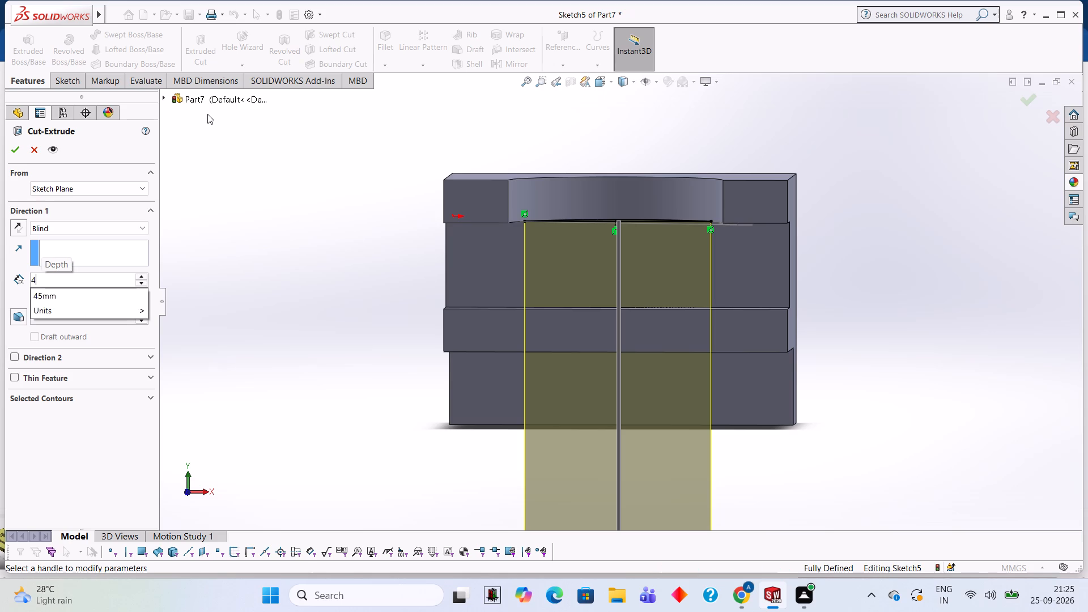
key(BackSpace)
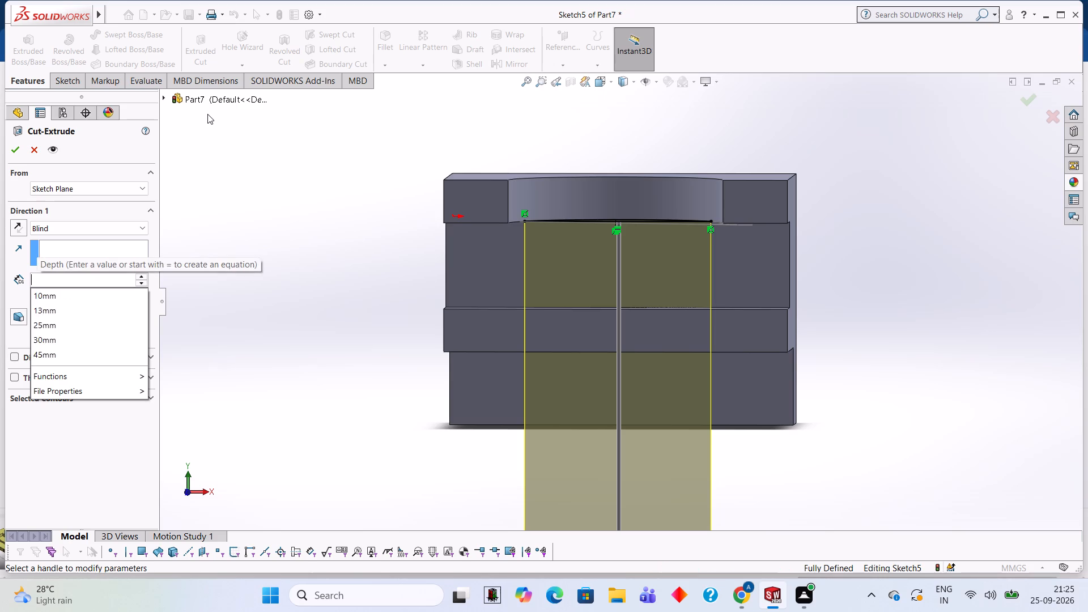
text(30)
key(Return)
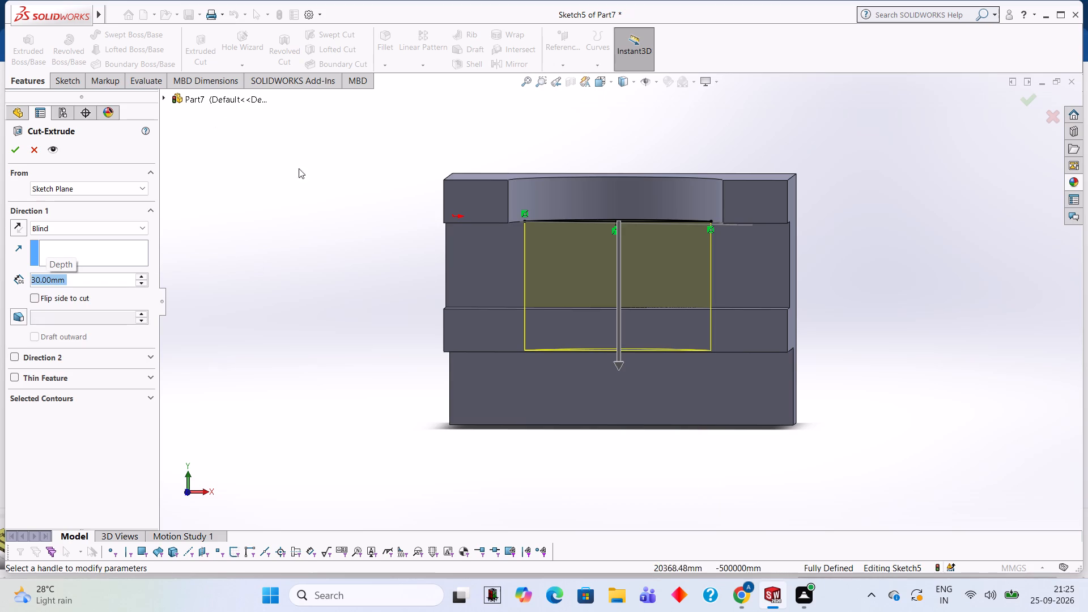
middle_drag(376, 218, 366, 207)
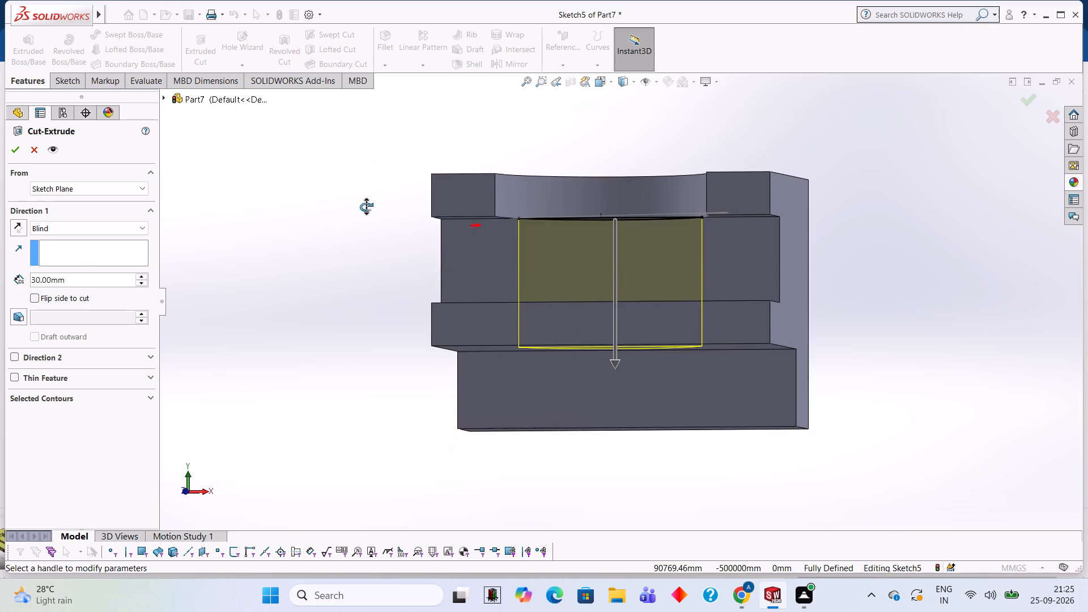
middle_drag(366, 207, 474, 197)
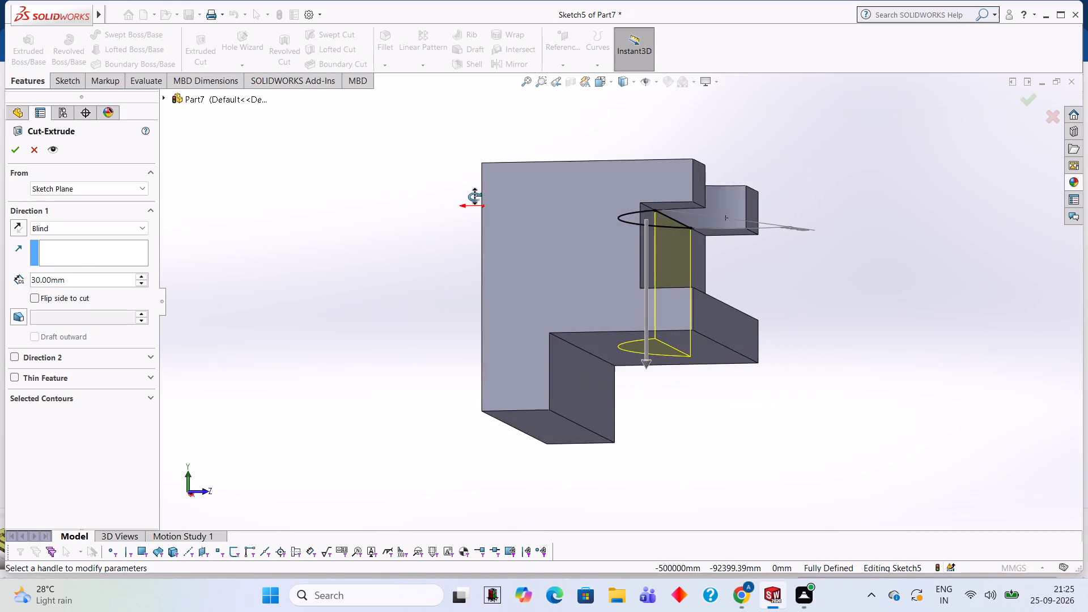
middle_drag(474, 197, 364, 244)
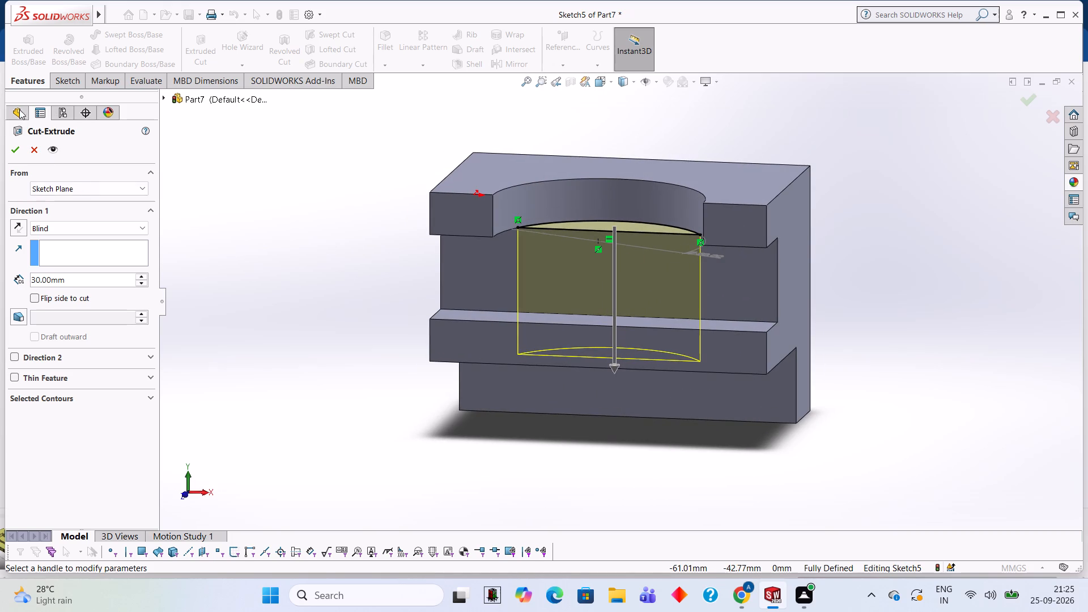
click(19, 151)
click(243, 233)
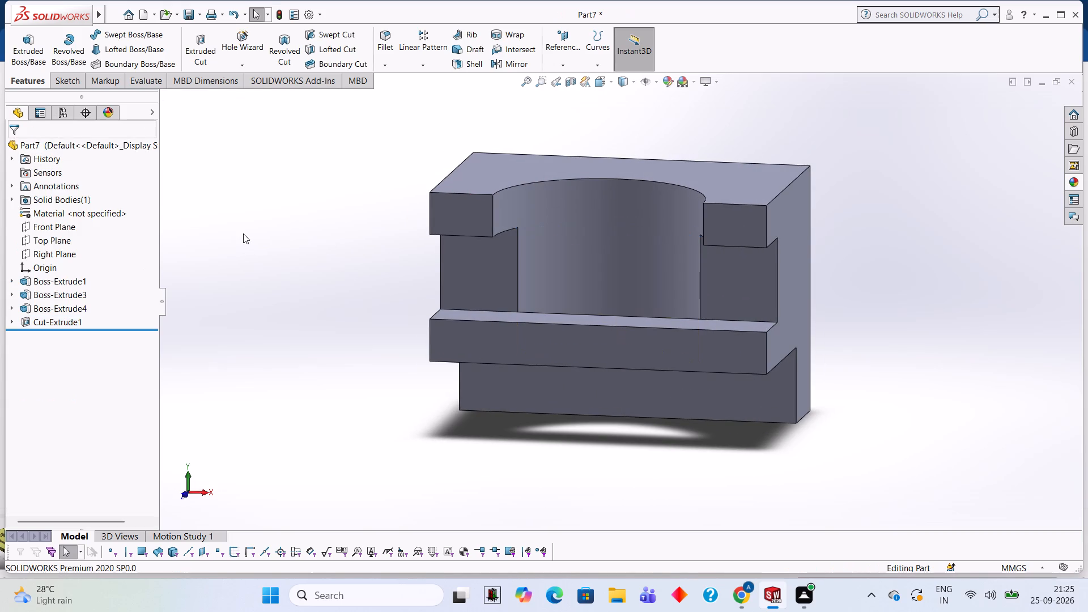
On the underside of the lower ledge, sketch a rectangle about 43.3 by 12.5 mm from the segment opening's chord to the front edge.
middle_drag(259, 243, 286, 214)
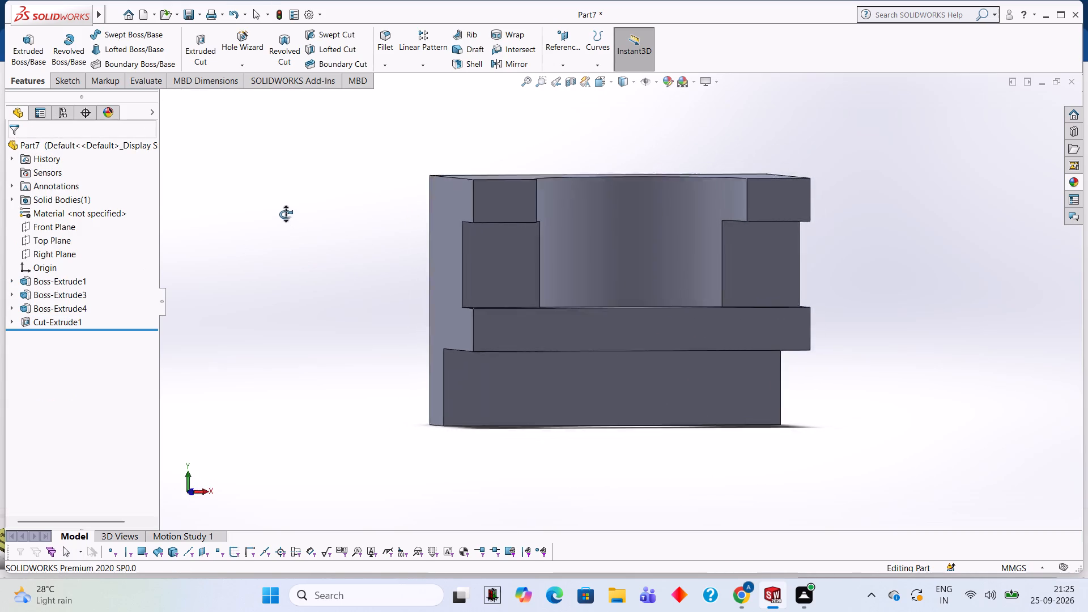
middle_drag(286, 214, 266, 119)
middle_drag(261, 189, 258, 138)
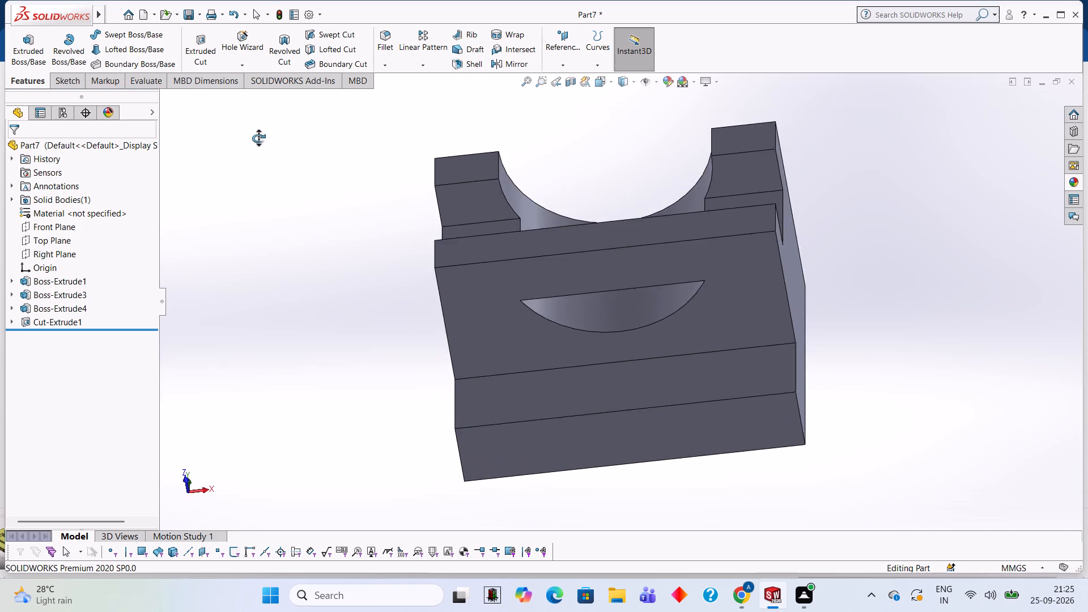
middle_drag(258, 138, 290, 144)
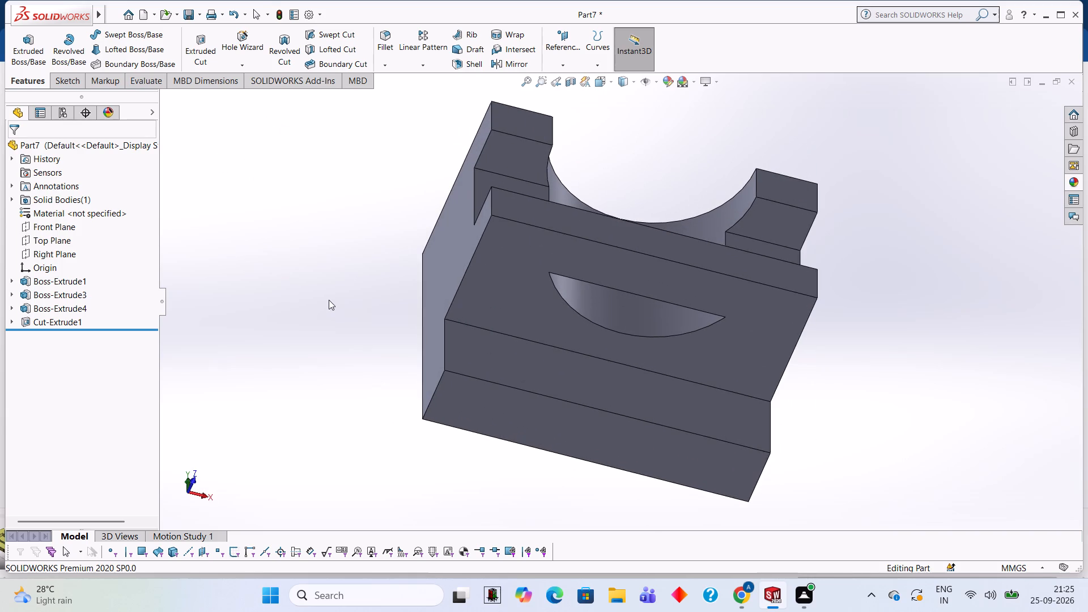
middle_drag(320, 296, 301, 178)
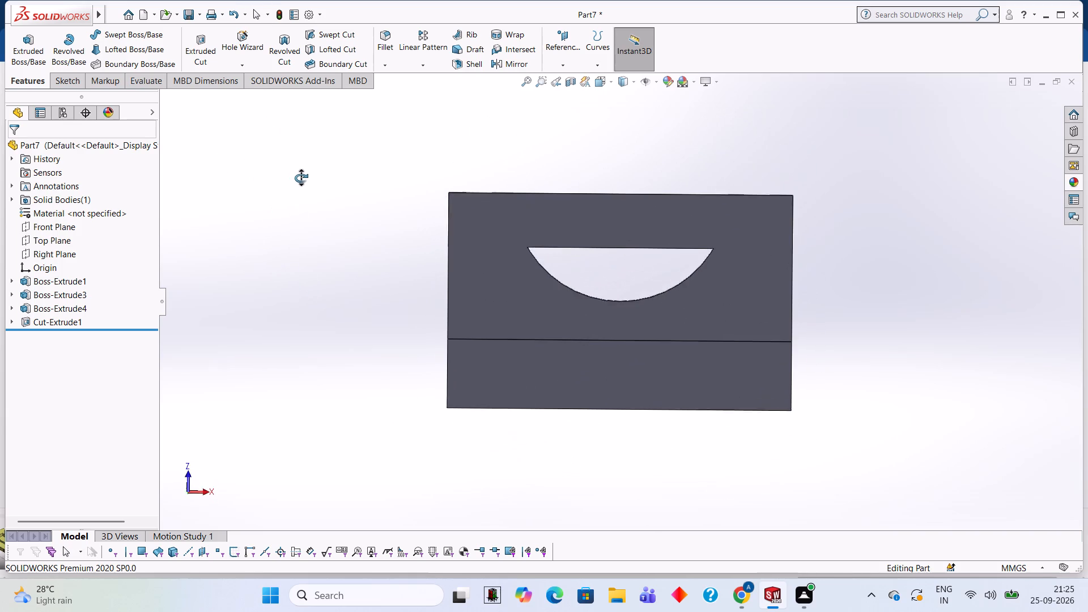
middle_drag(301, 178, 300, 176)
click(583, 233)
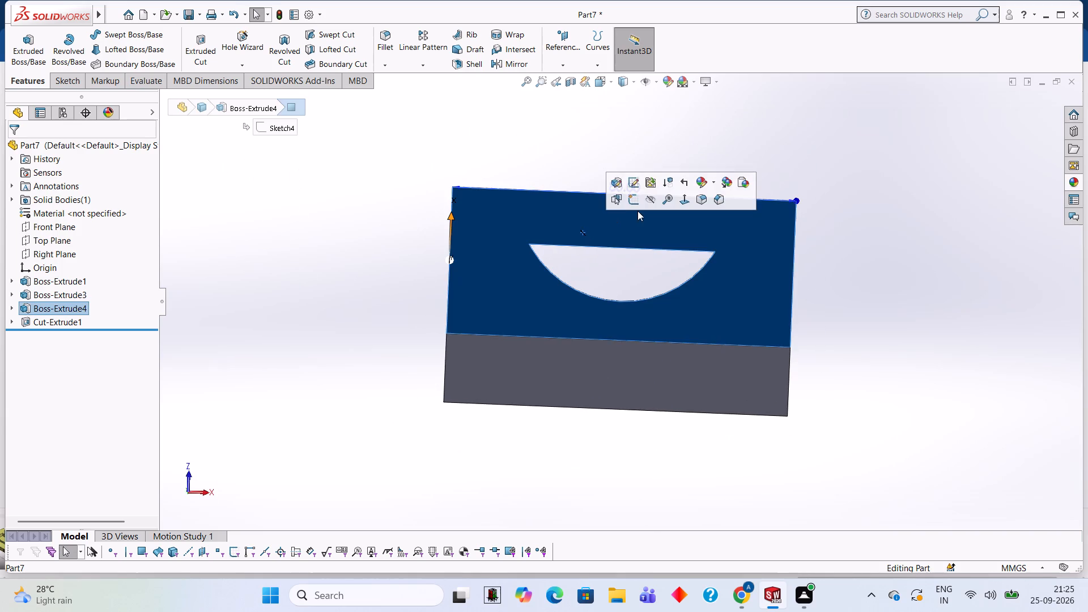
click(630, 206)
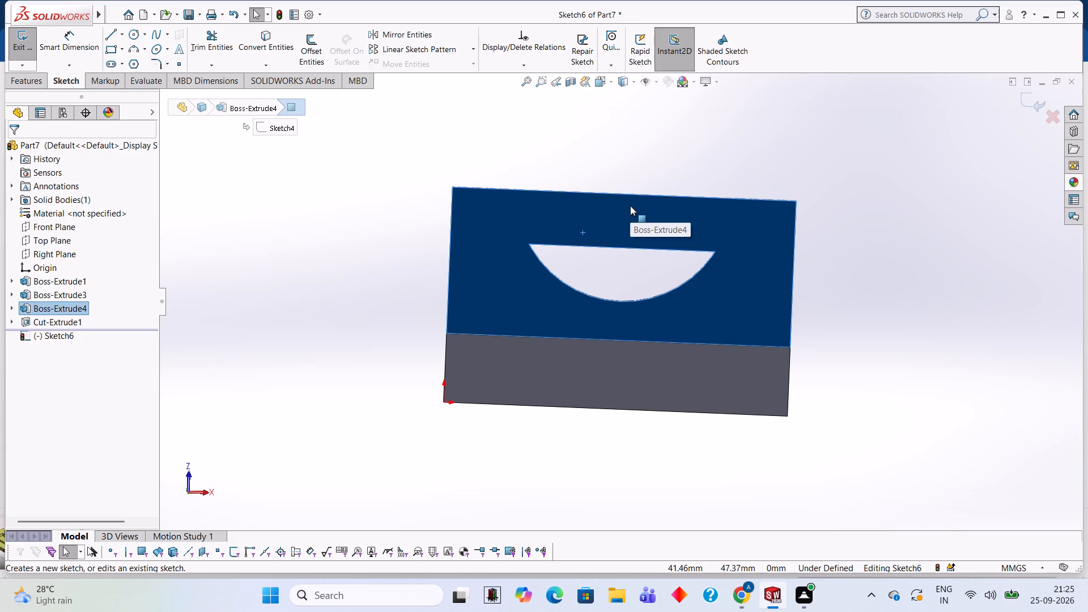
key(ctrl+9)
key(ctrl+8)
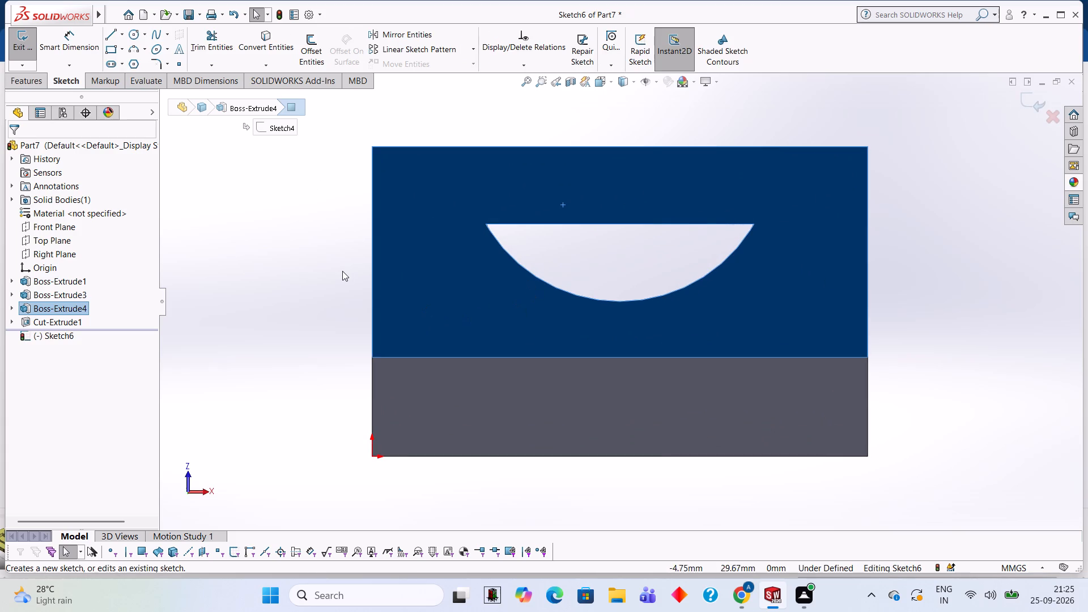
click(116, 36)
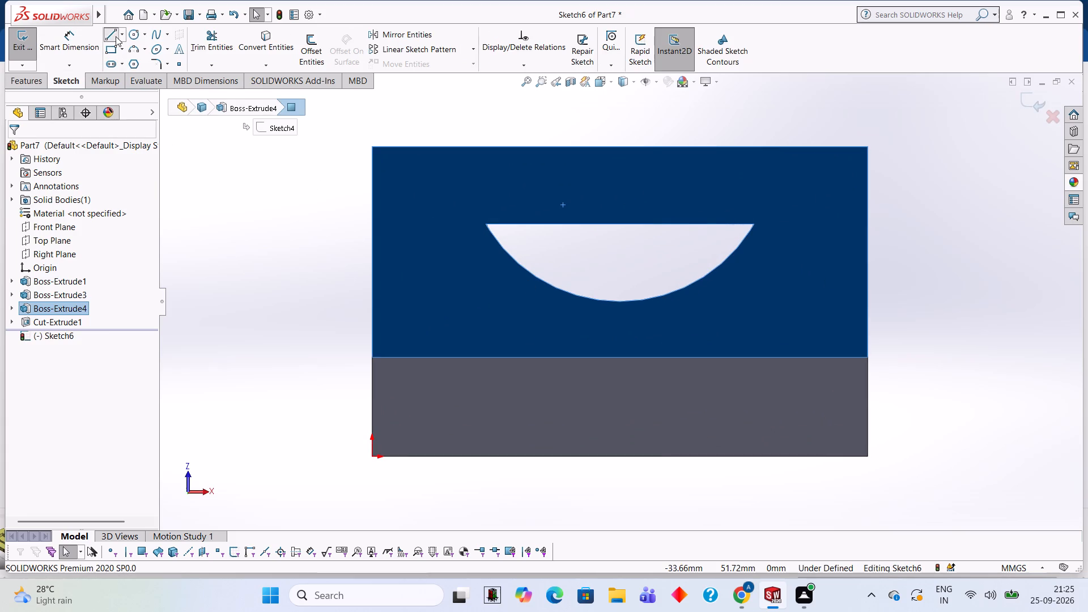
click(485, 224)
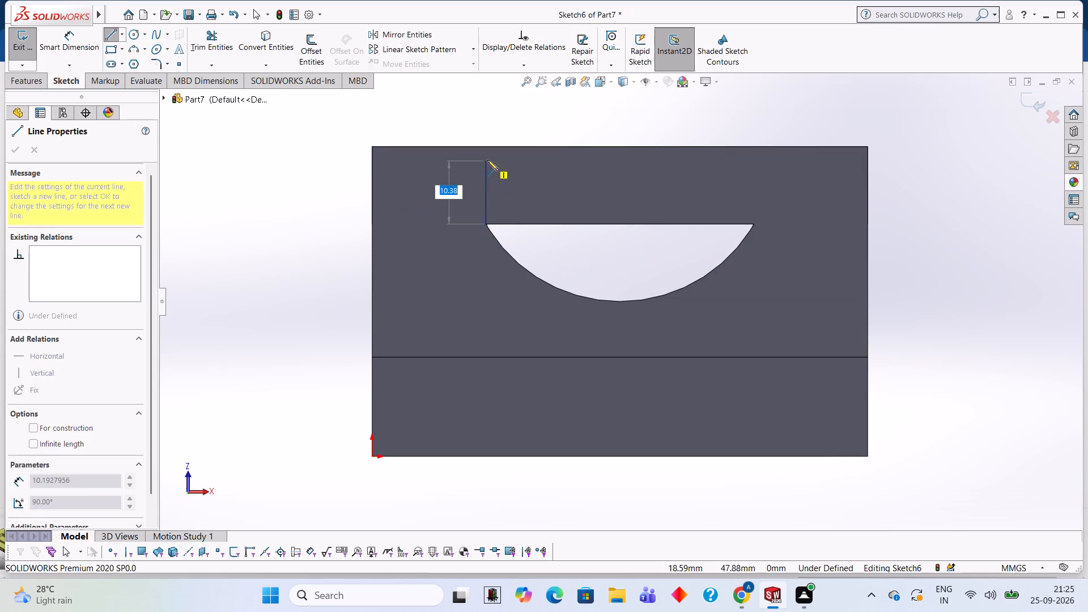
click(487, 146)
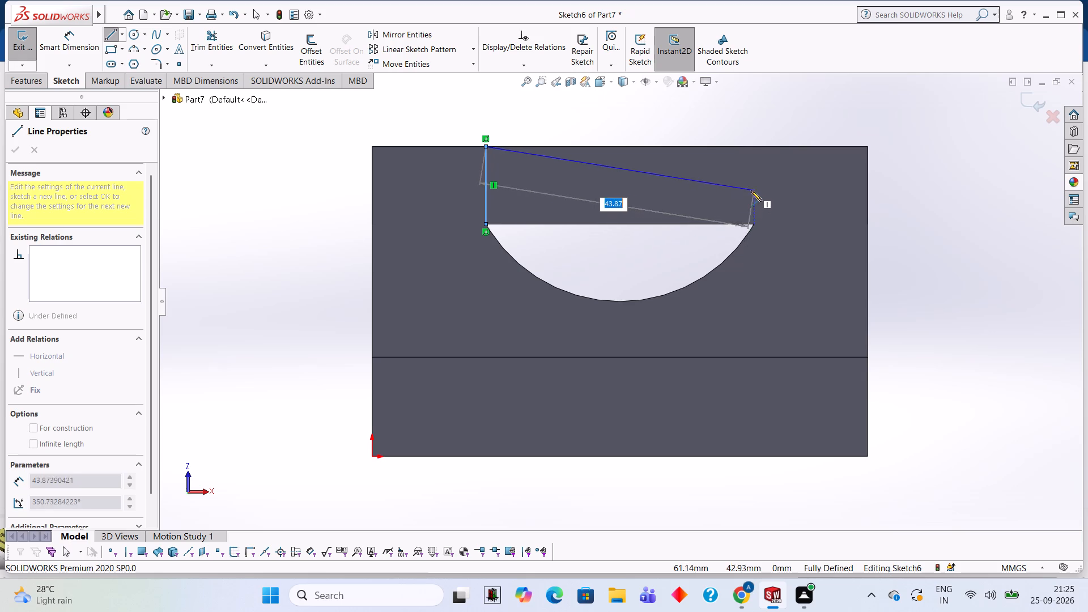
click(754, 146)
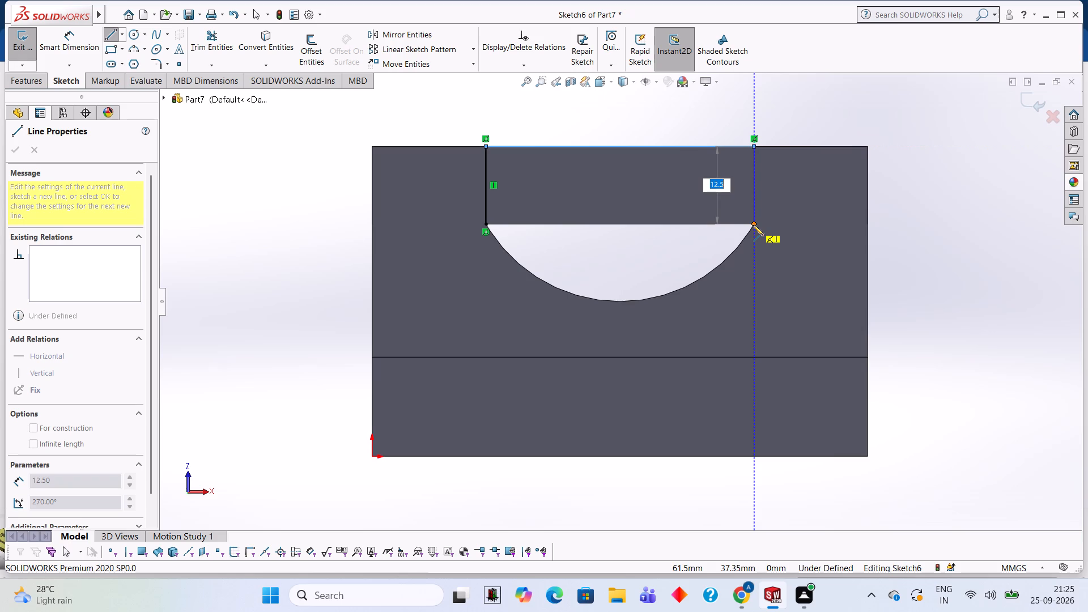
click(753, 223)
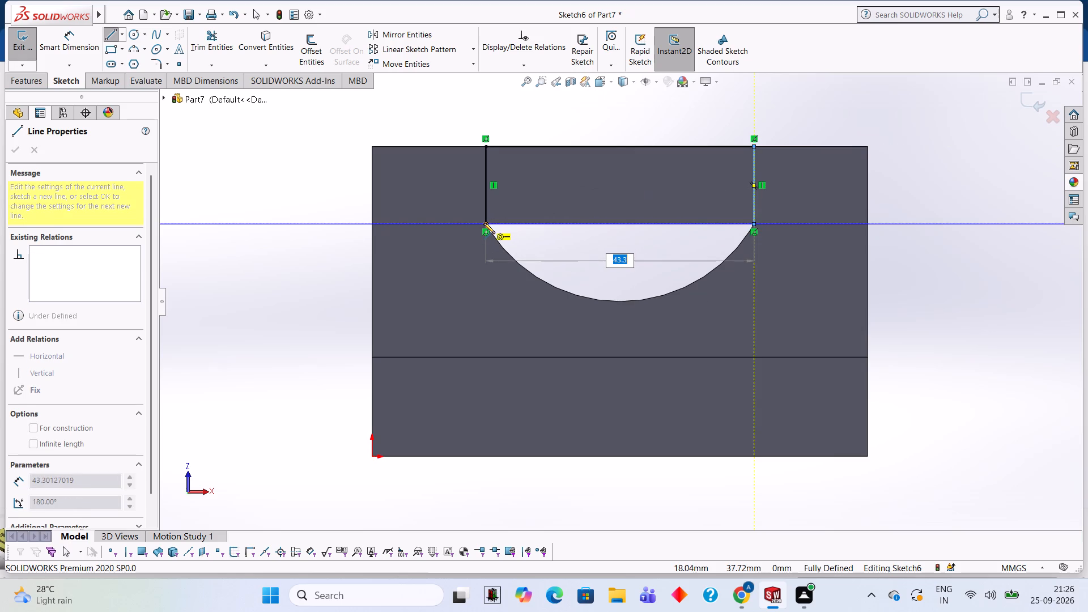
click(484, 223)
key(Escape)
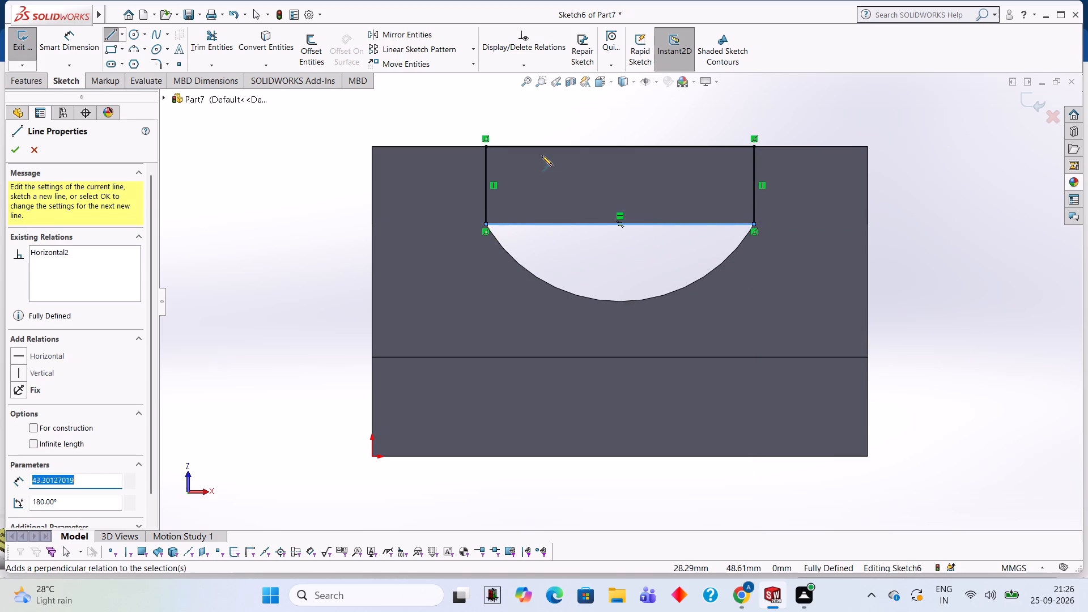
middle_drag(577, 139, 587, 304)
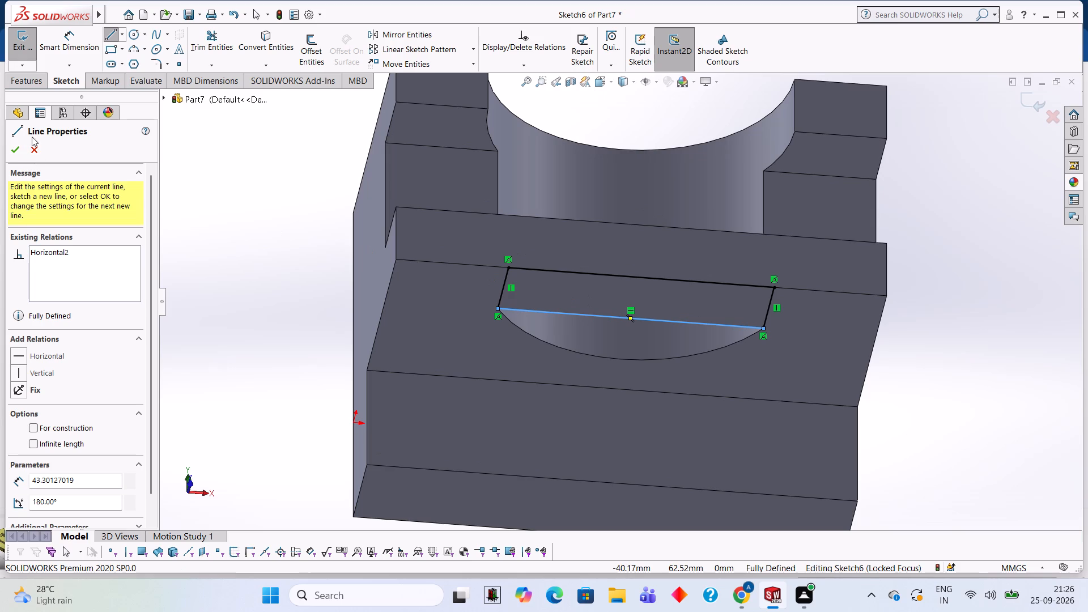
click(15, 151)
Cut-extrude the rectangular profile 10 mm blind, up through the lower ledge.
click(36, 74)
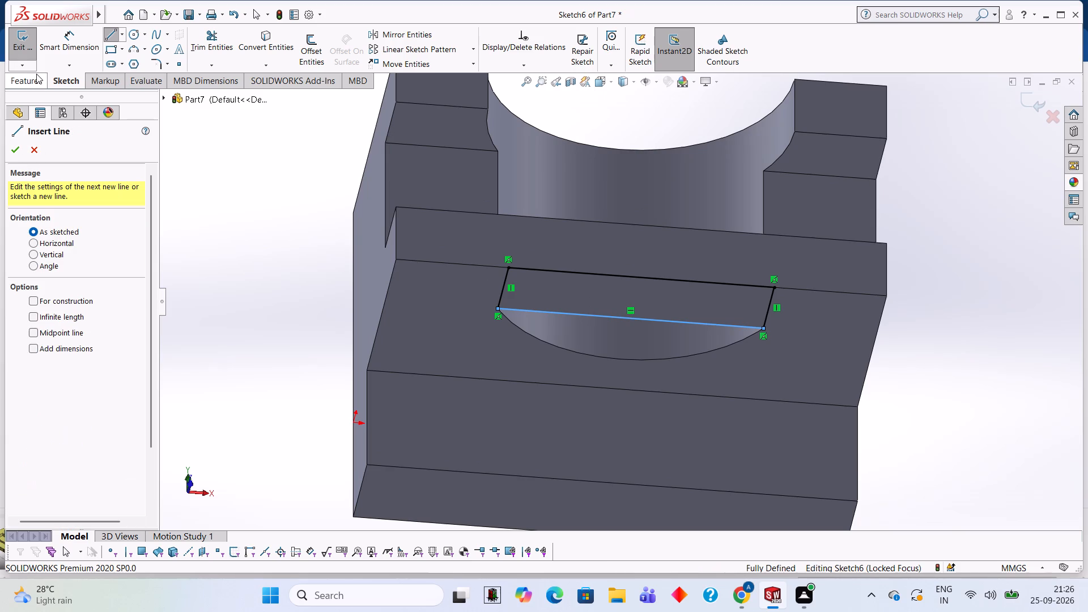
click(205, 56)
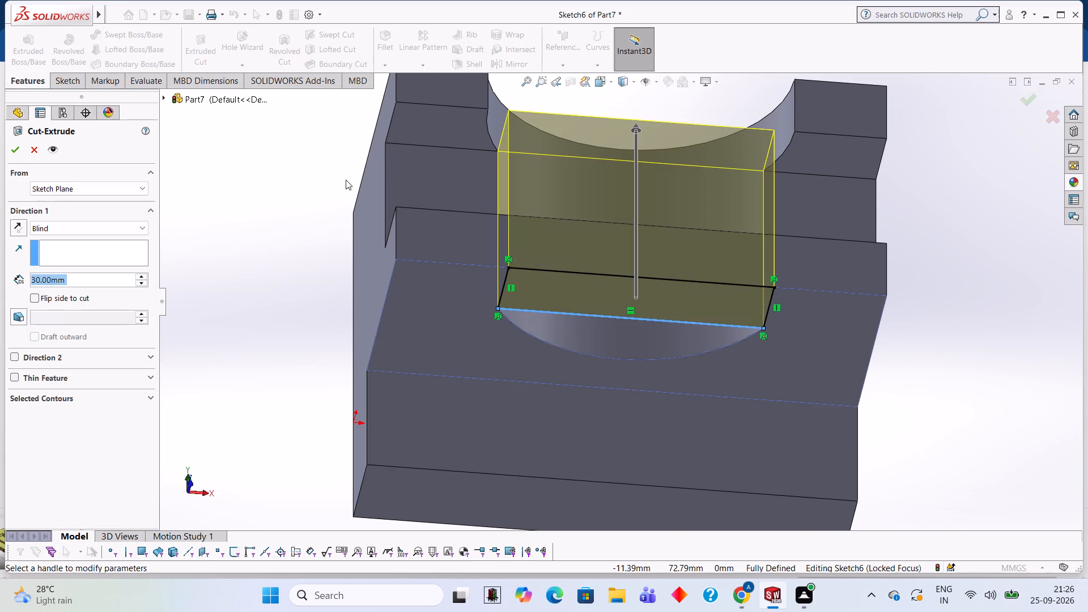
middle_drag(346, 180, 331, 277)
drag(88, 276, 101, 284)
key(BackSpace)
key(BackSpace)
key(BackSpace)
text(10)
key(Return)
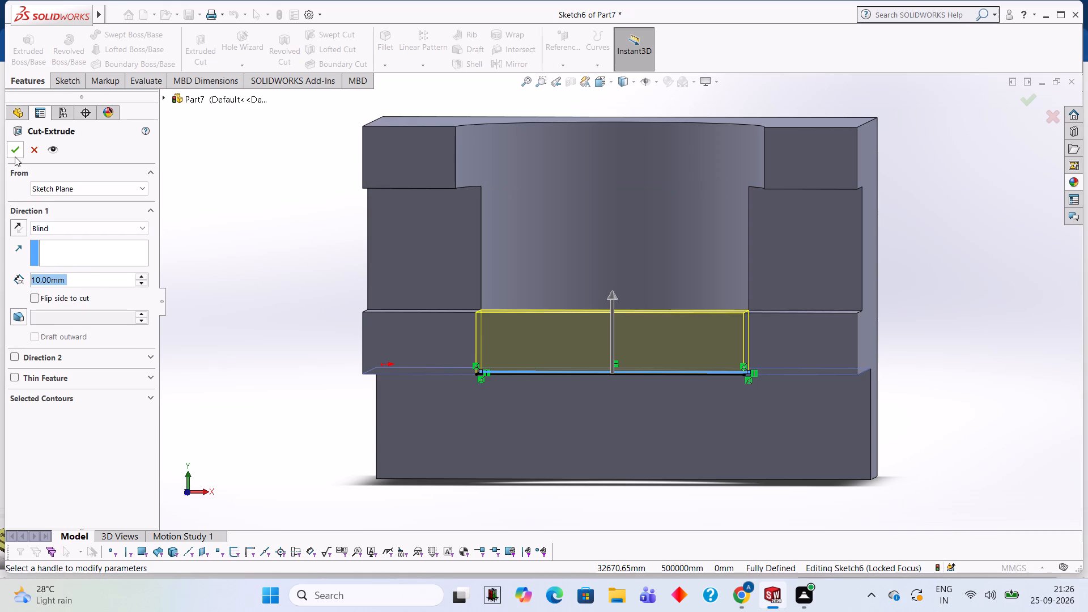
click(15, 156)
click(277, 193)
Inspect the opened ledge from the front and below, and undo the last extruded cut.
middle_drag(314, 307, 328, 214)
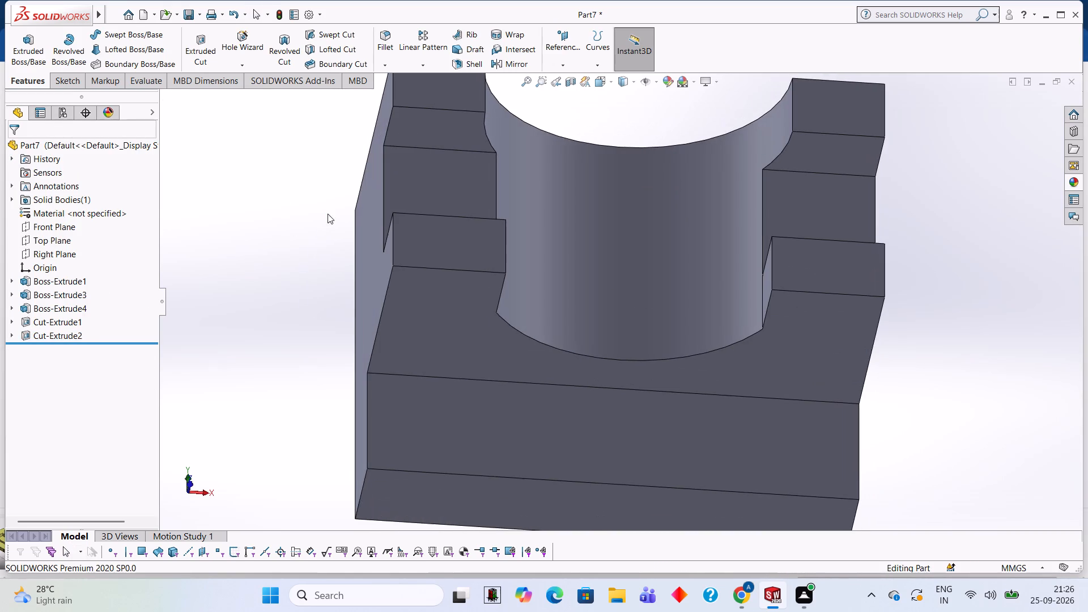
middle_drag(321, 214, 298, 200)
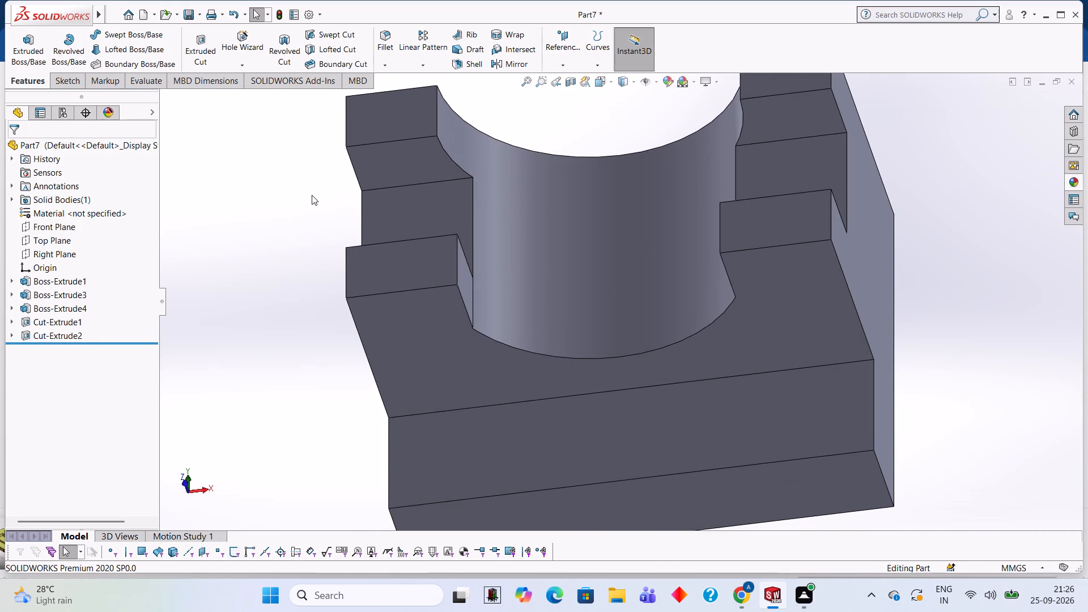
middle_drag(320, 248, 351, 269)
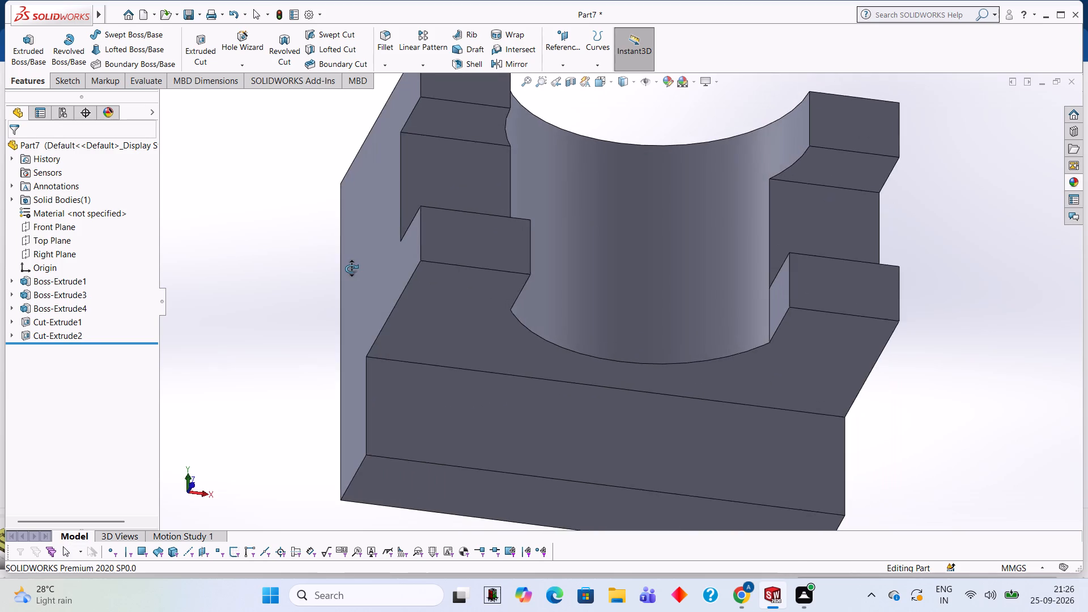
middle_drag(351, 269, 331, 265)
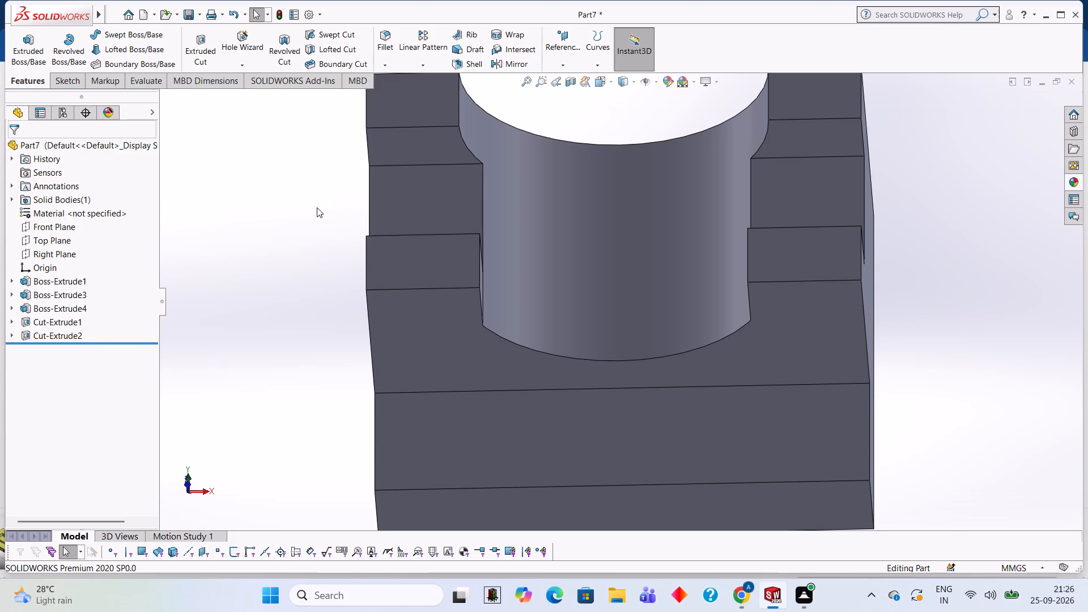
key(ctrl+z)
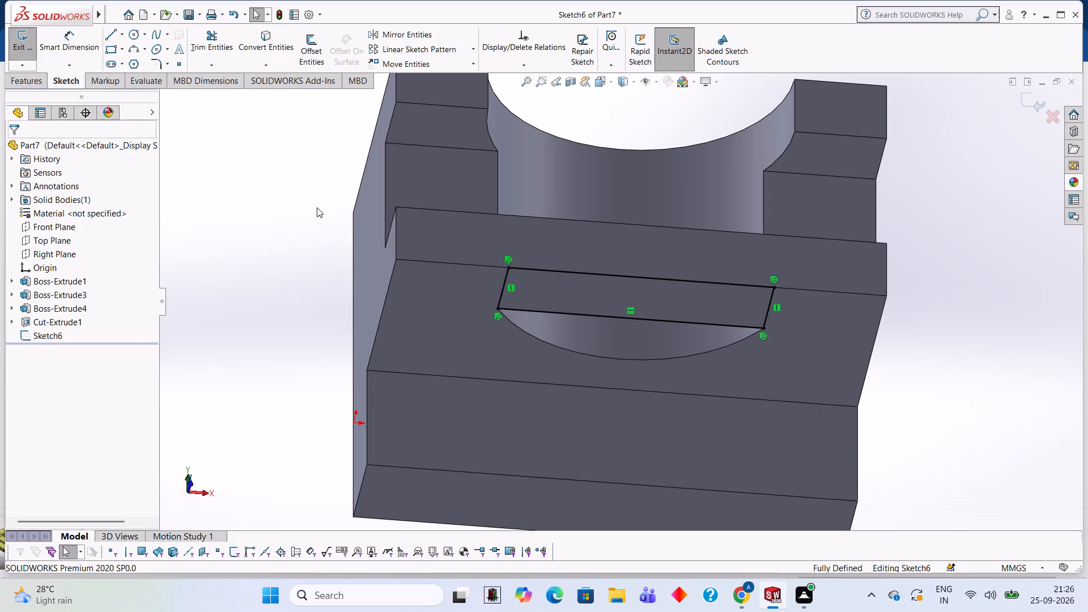
Examine the rectangular sketch against the arc cutout and ledge from below and from the front.
scroll(891, 224, down, 1)
middle_drag(891, 218, 882, 136)
scroll(892, 160, up, 2)
middle_drag(896, 168, 900, 123)
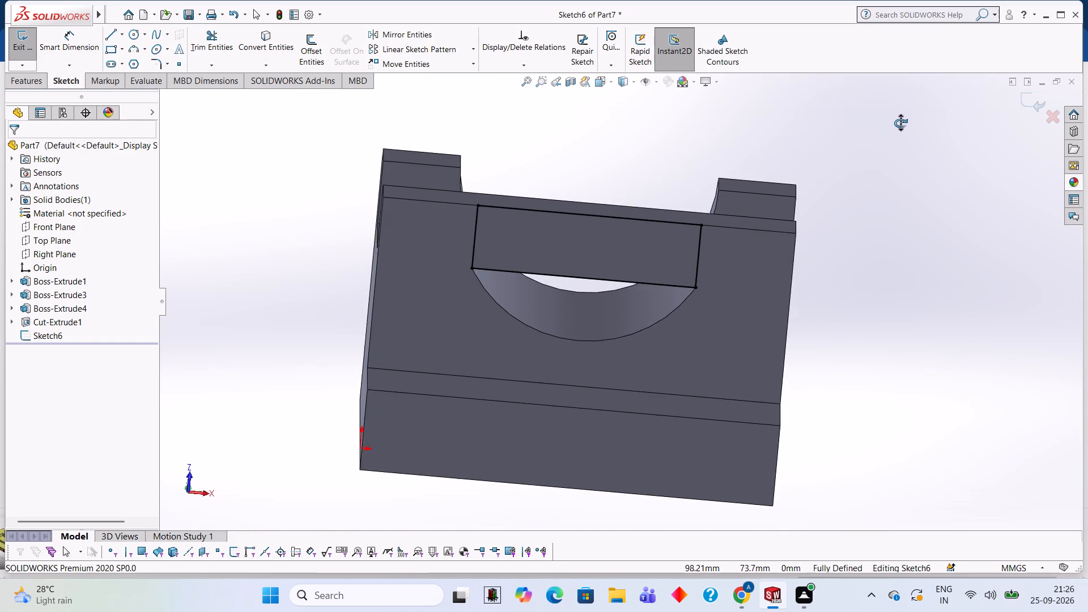
middle_drag(900, 123, 900, 122)
middle_drag(883, 133, 883, 211)
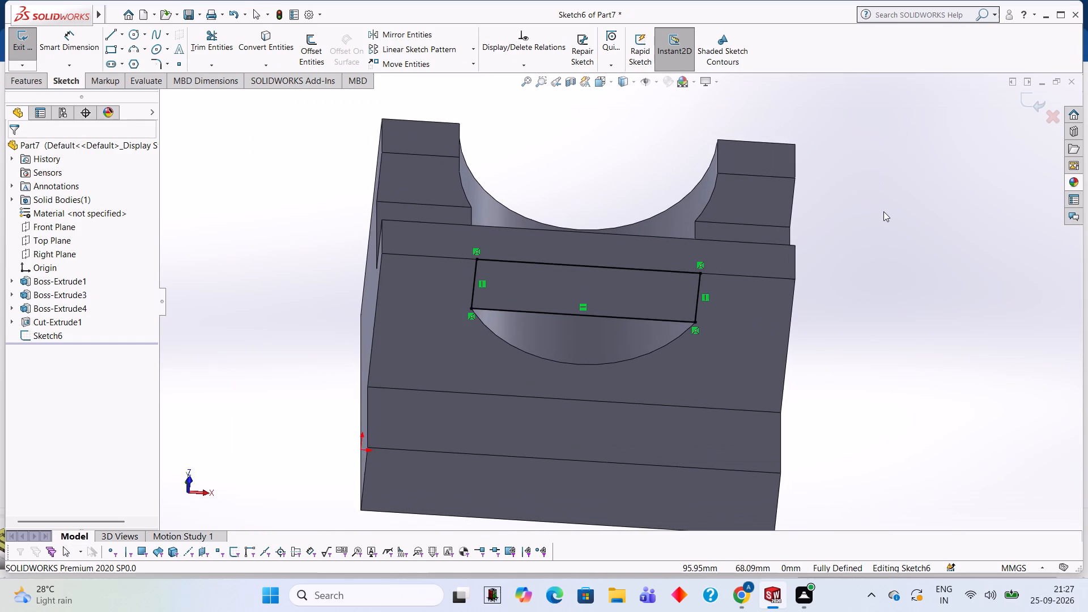
middle_drag(882, 193, 880, 163)
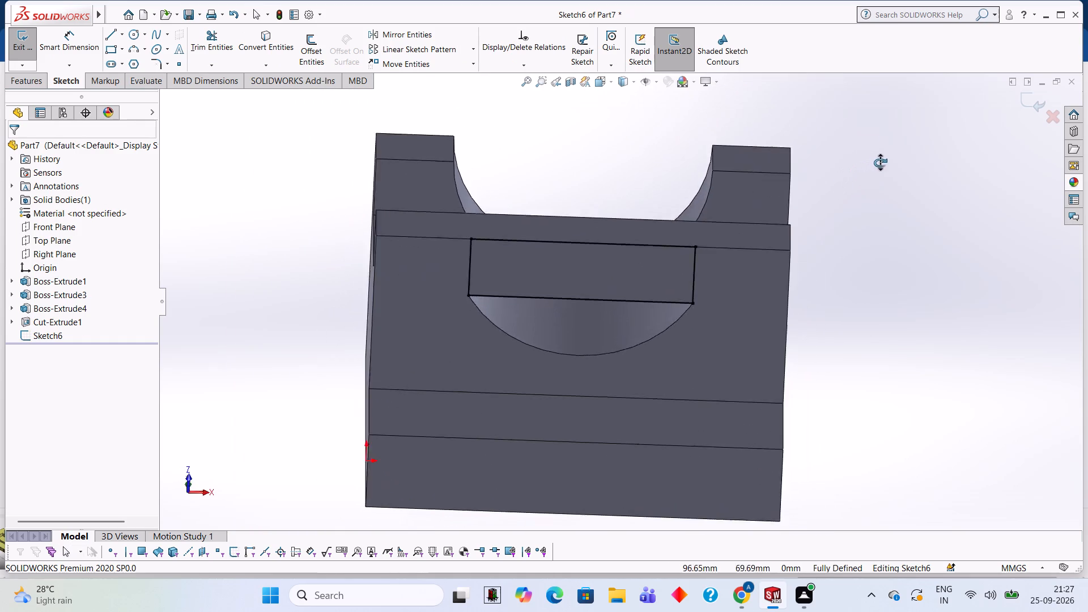
middle_drag(880, 163, 907, 388)
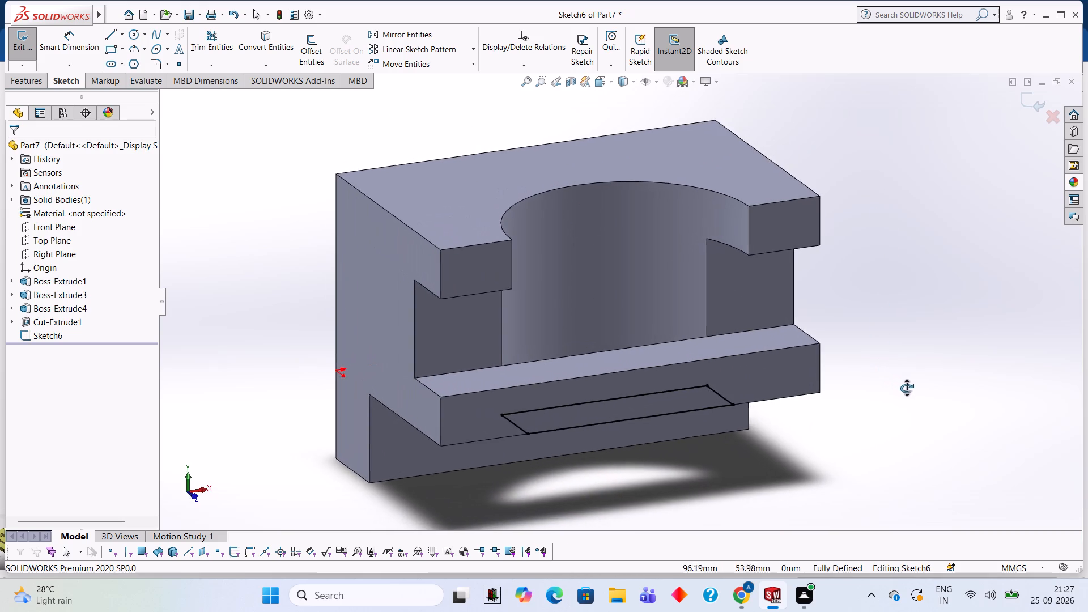
middle_drag(907, 388, 879, 371)
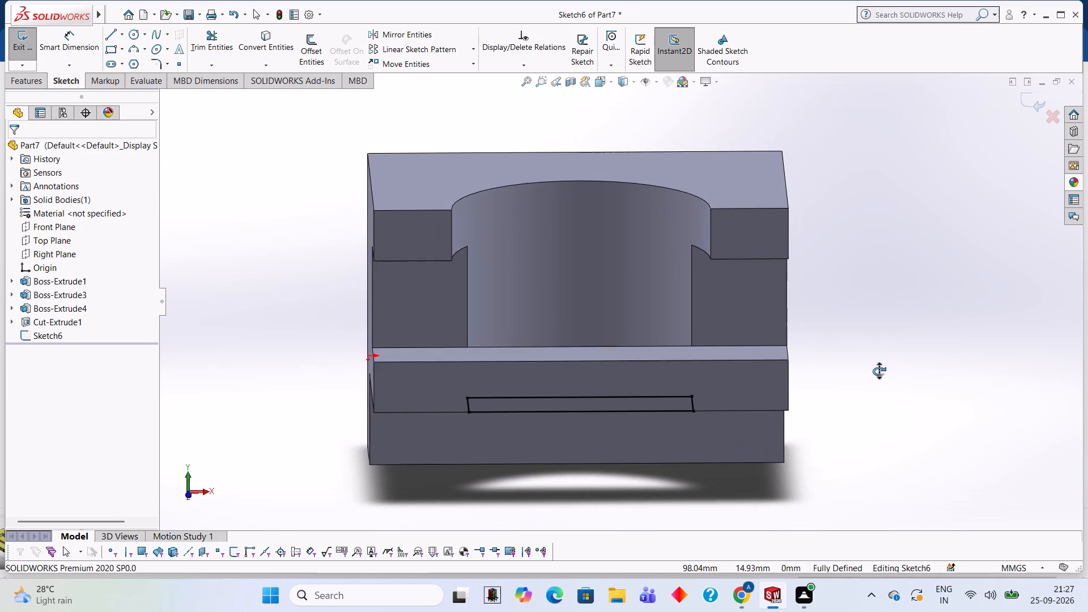
middle_drag(879, 371, 883, 165)
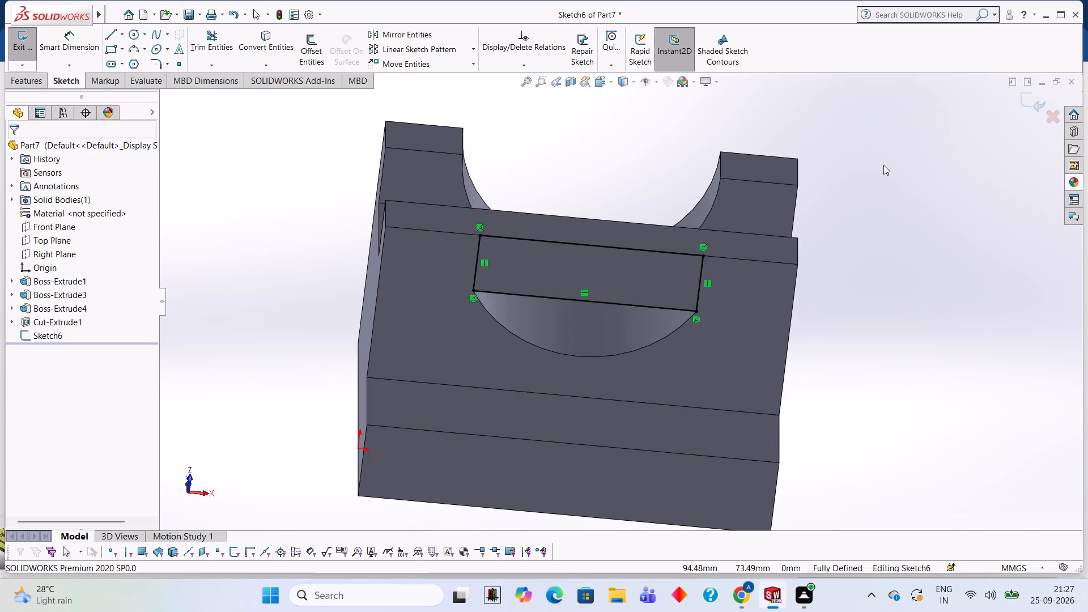
middle_drag(883, 165, 876, 161)
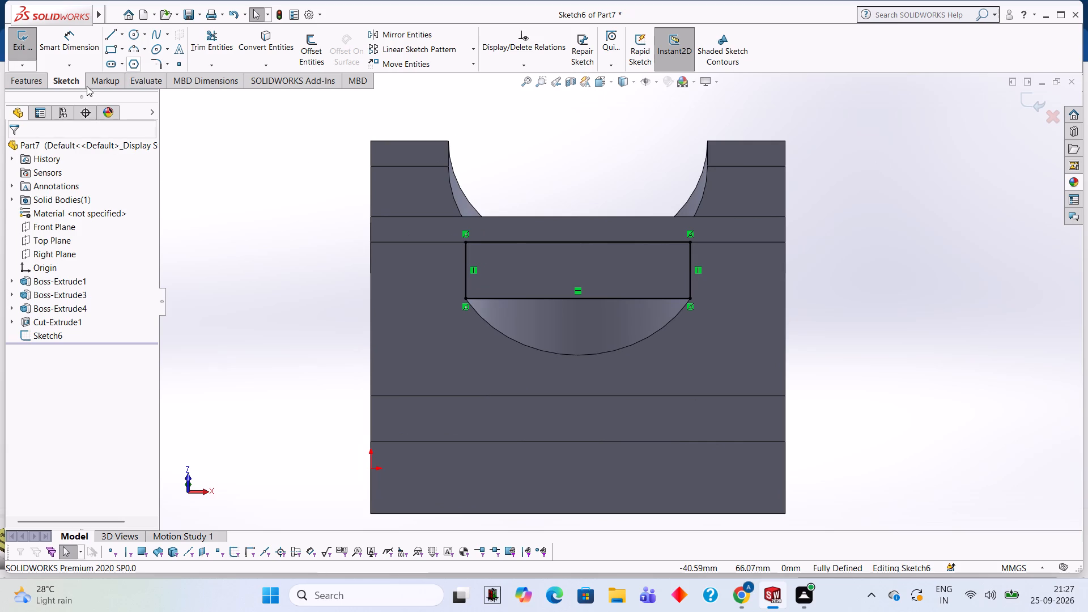
Cut-extrude the rectangular sketch 10 mm blind through the lower ledge, opening the arc cutout to the front.
click(25, 86)
click(199, 54)
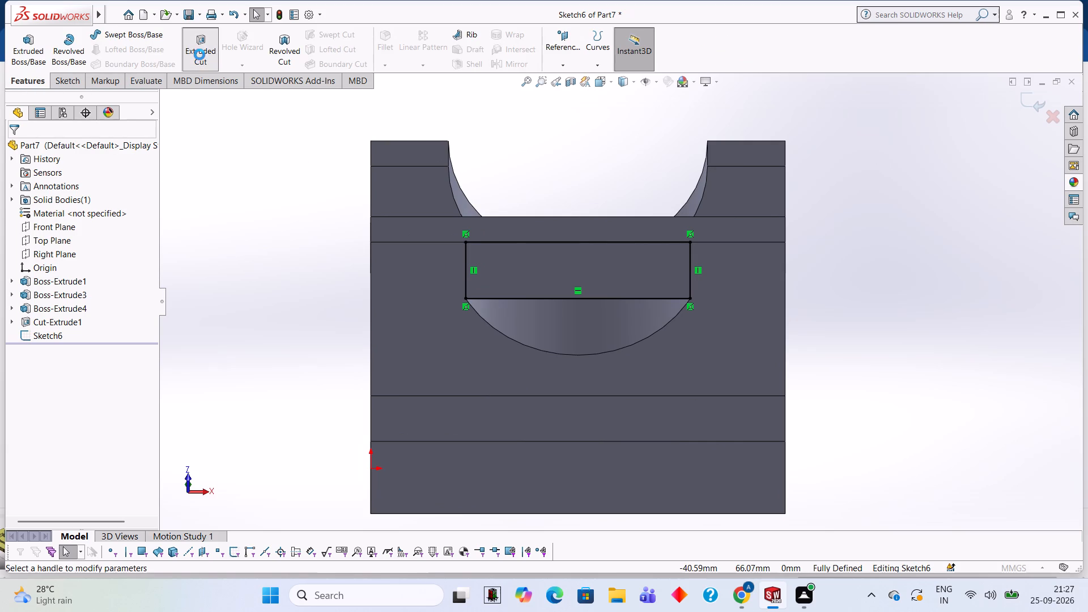
click(15, 147)
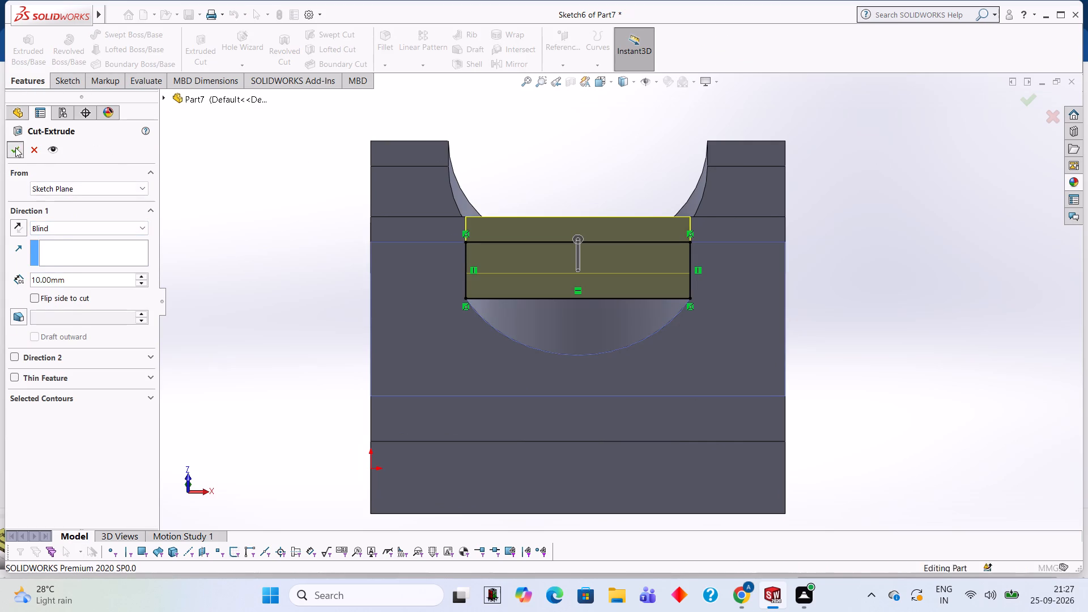
click(313, 228)
Examine the opened ledge and arc cutout from the front, from above and in top view.
middle_drag(309, 209, 307, 325)
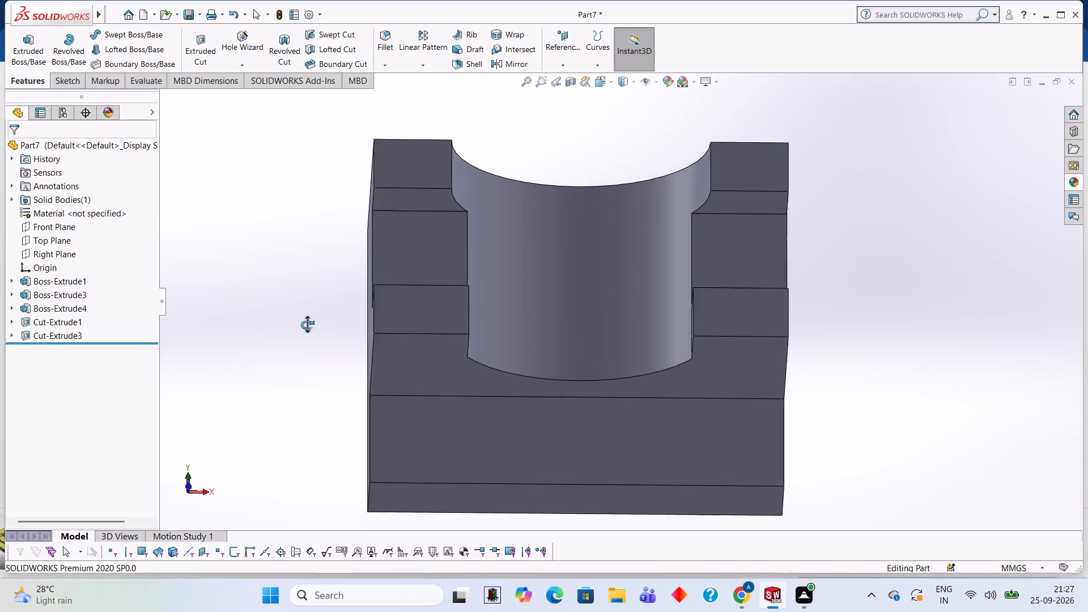
middle_drag(307, 325, 298, 327)
middle_drag(874, 199, 892, 480)
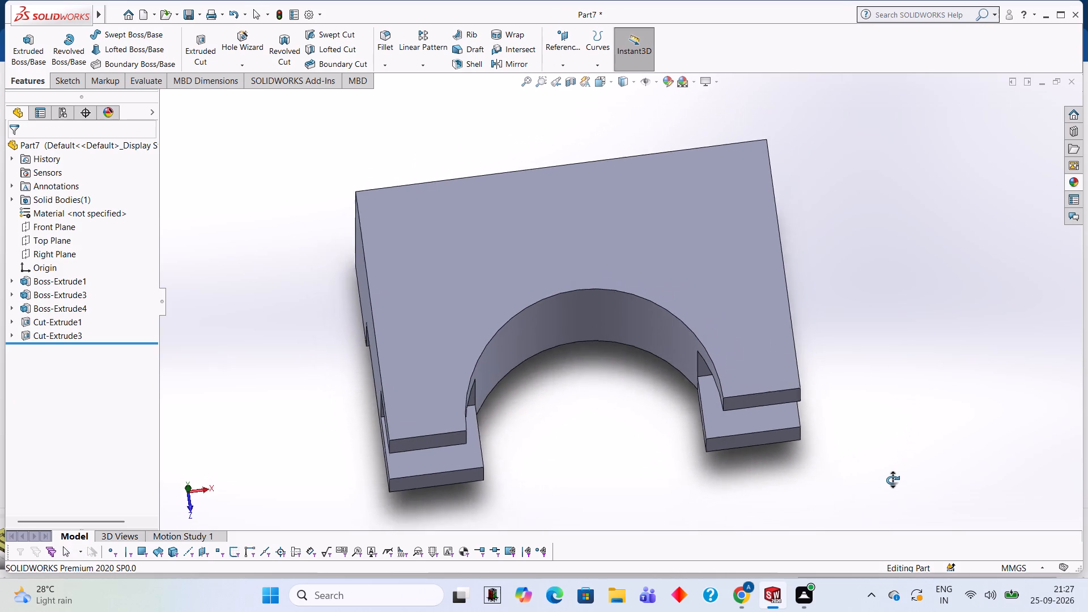
middle_drag(892, 480, 884, 524)
middle_drag(879, 456, 885, 458)
middle_click(864, 435)
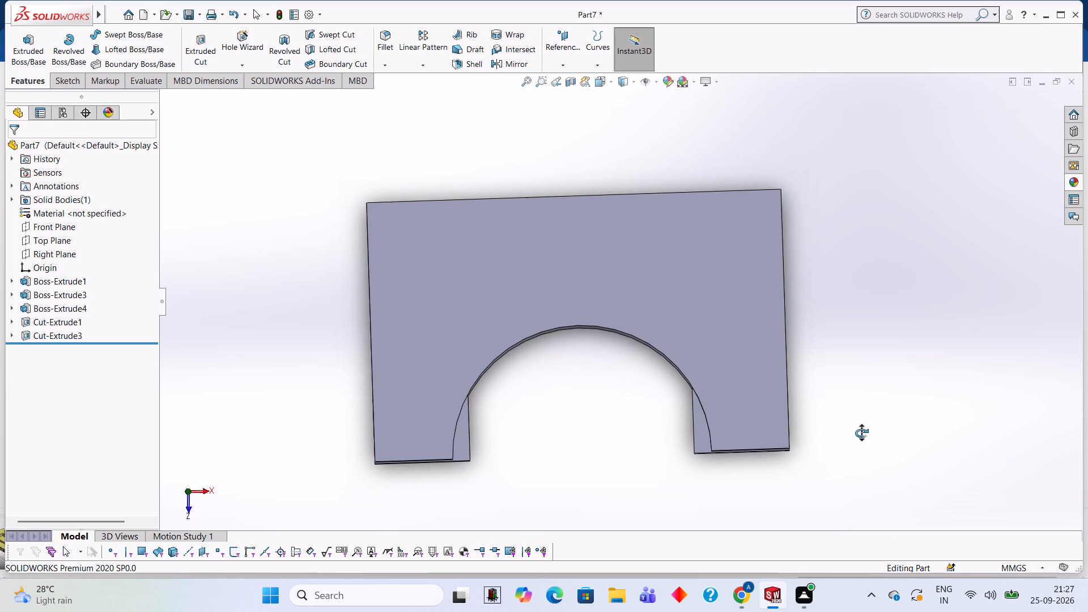
middle_drag(806, 402, 810, 407)
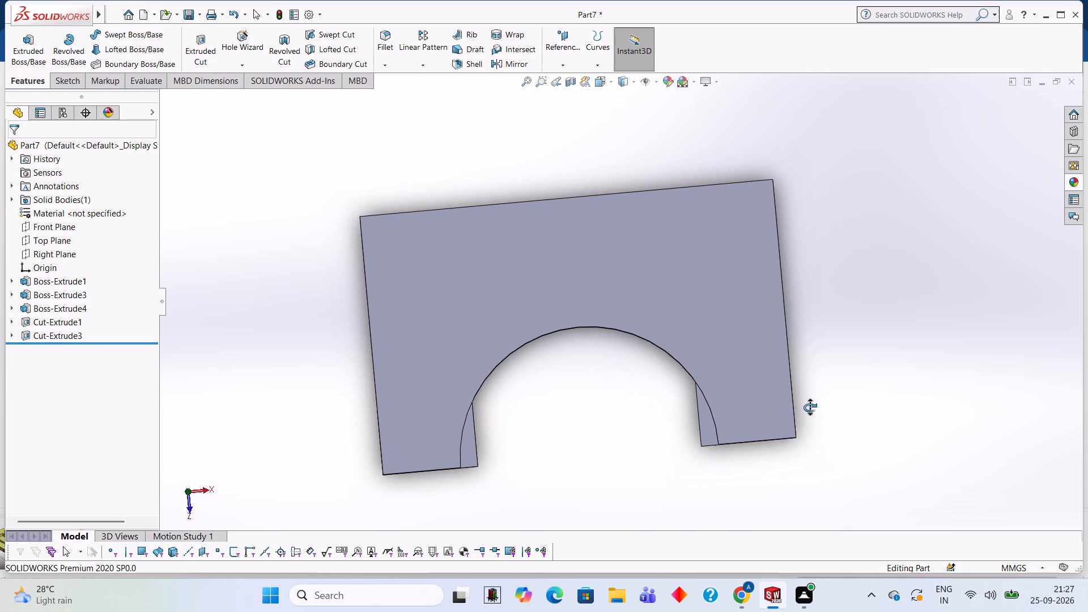
On the lower ledge's top face, sketch connected lines from the arc's left end about 3.35 mm to the left tab's inner corner and back about 12 mm.
middle_drag(810, 407, 801, 351)
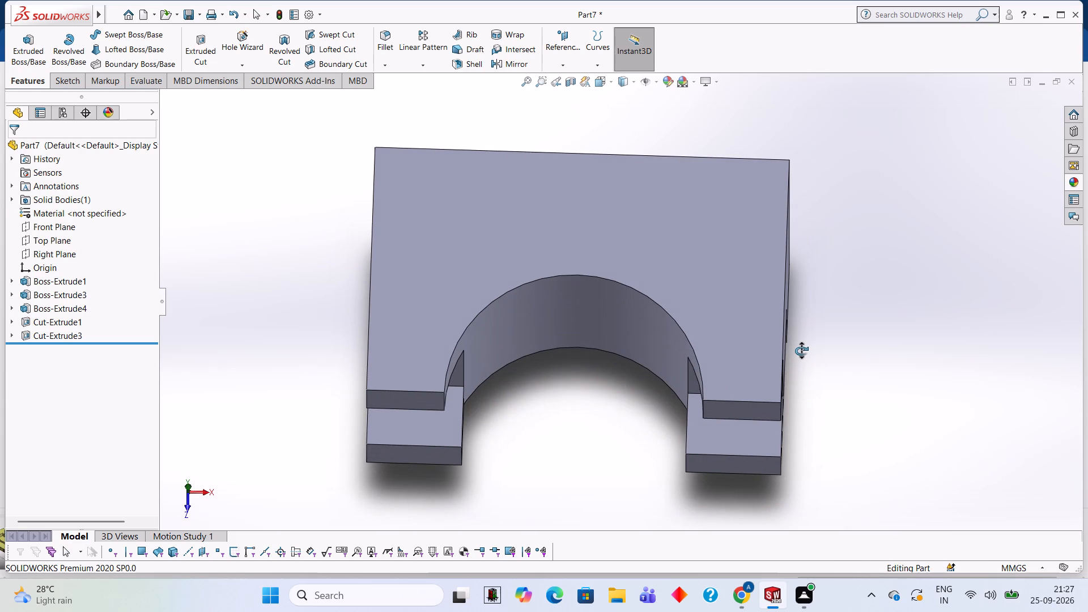
middle_drag(801, 351, 792, 203)
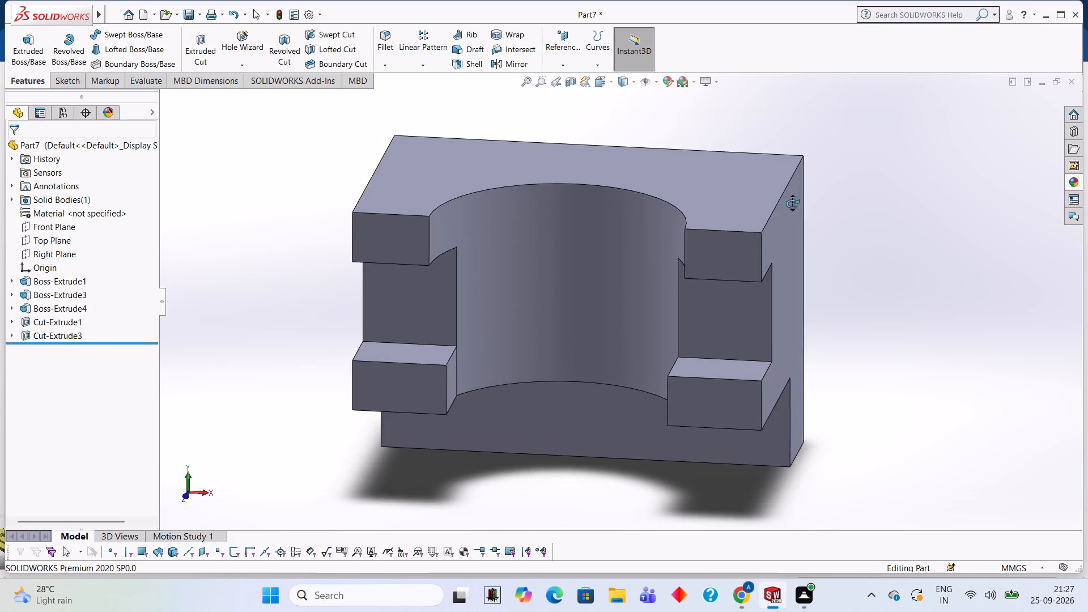
middle_drag(792, 203, 809, 168)
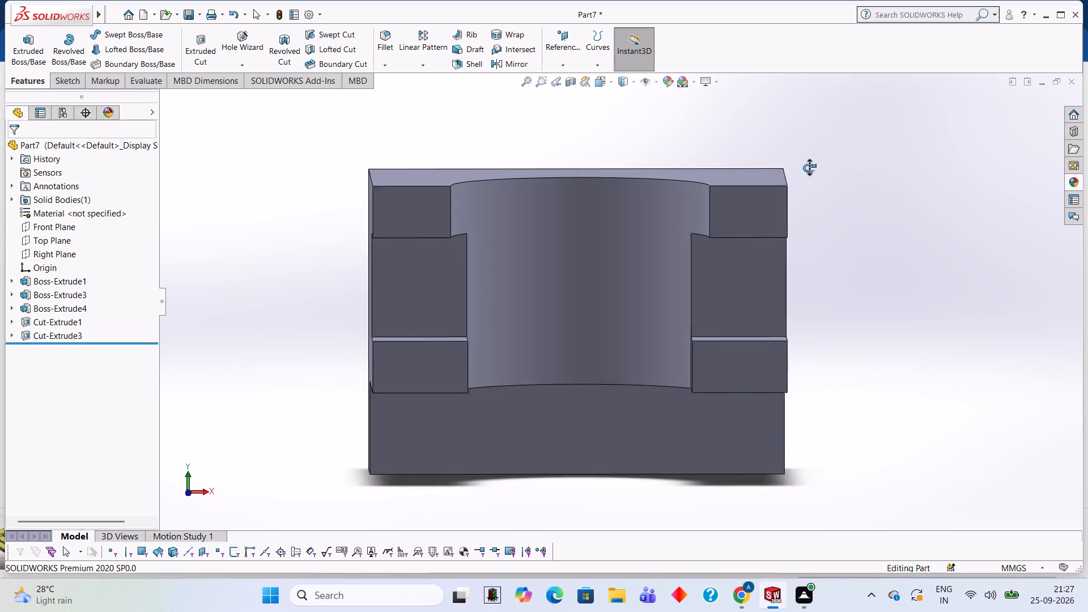
middle_drag(809, 168, 805, 381)
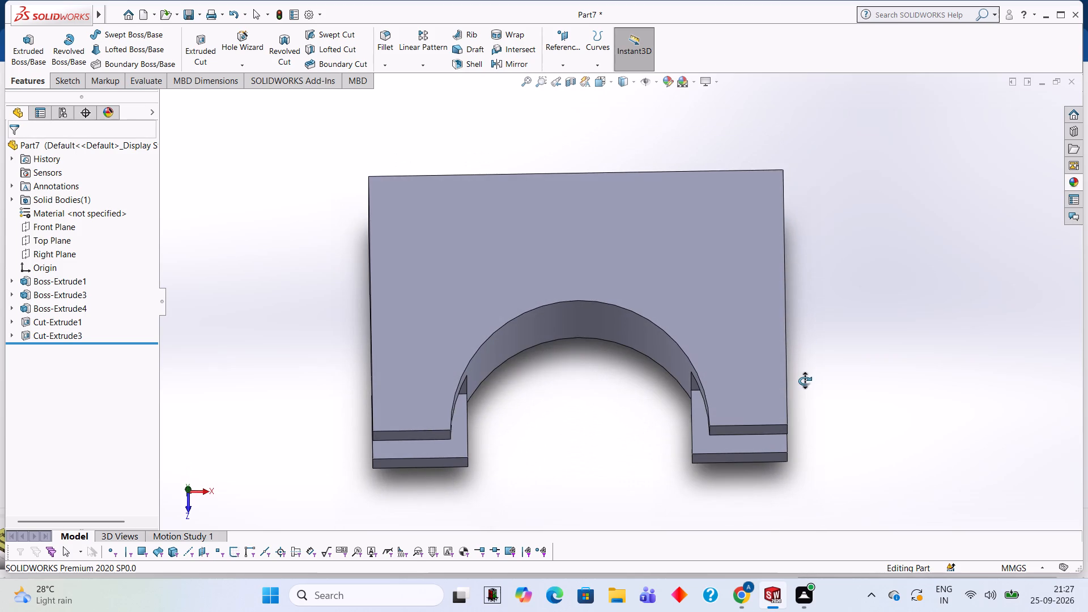
middle_drag(805, 381, 805, 453)
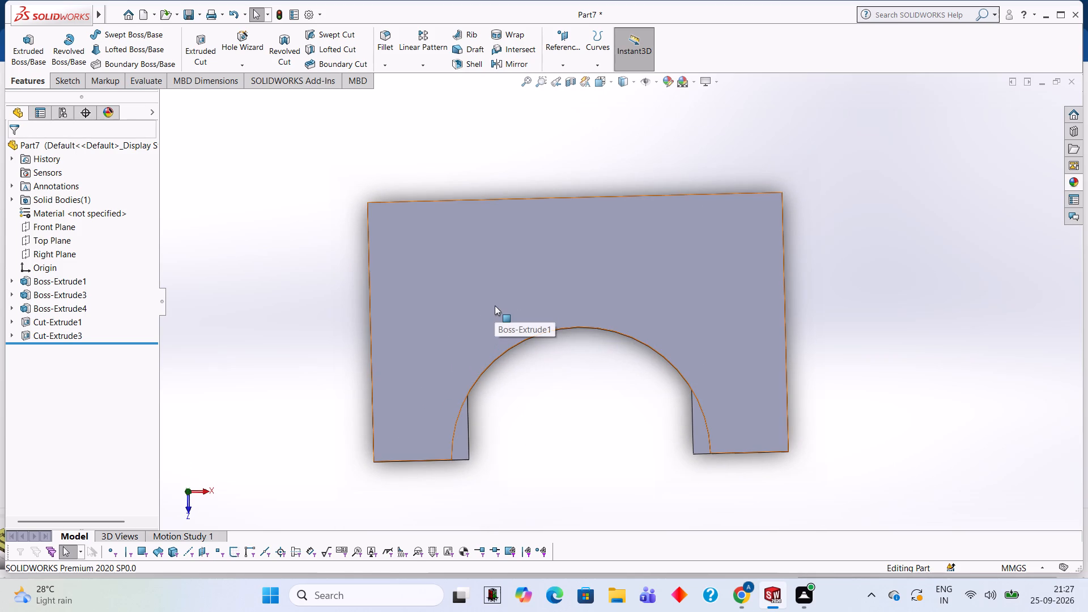
click(462, 429)
click(513, 398)
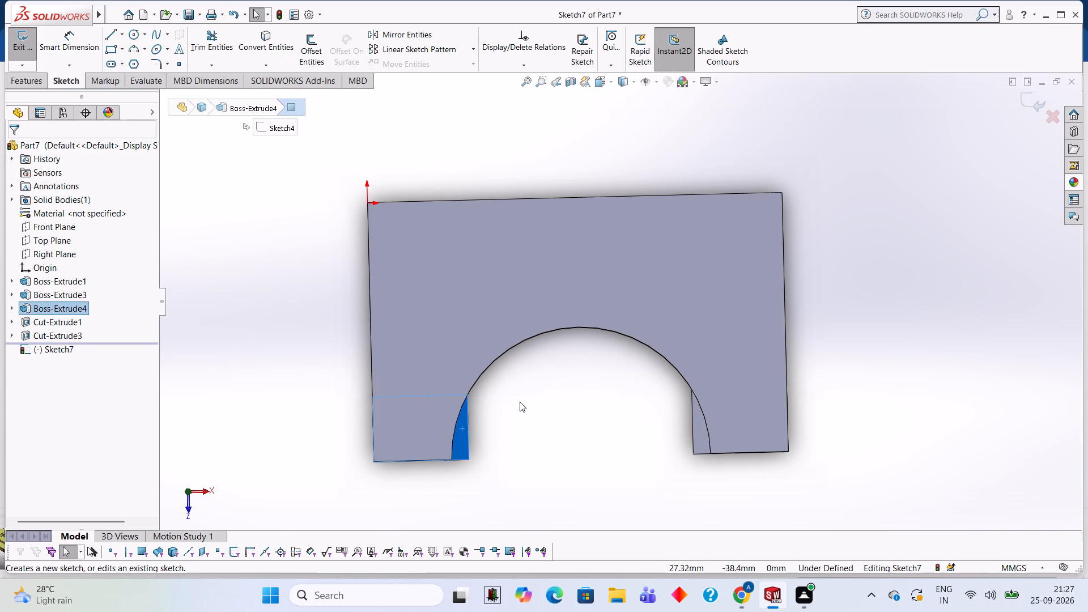
key(ctrl+8)
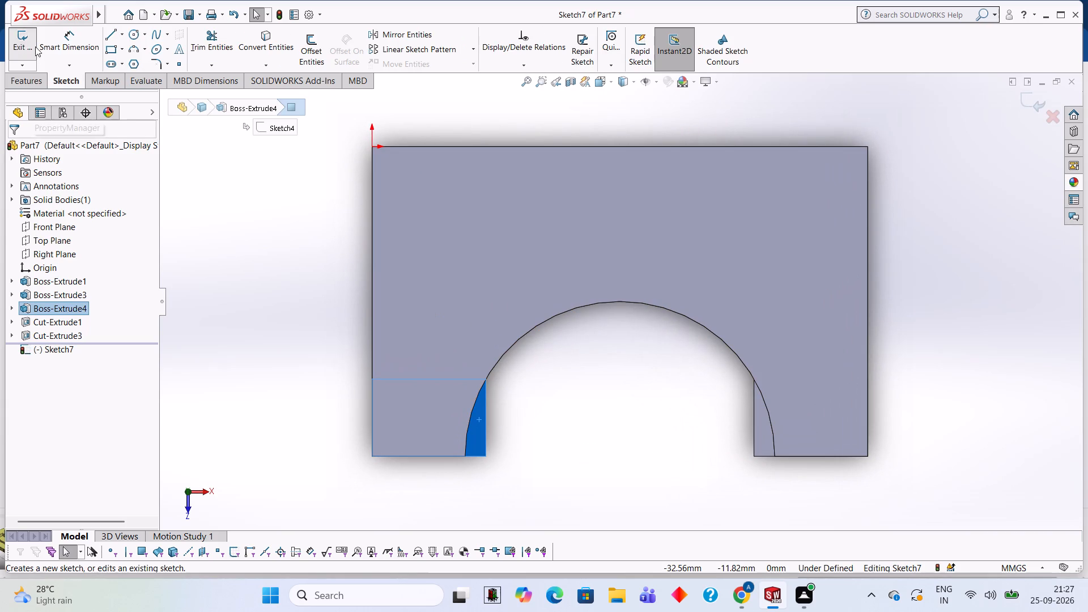
click(107, 38)
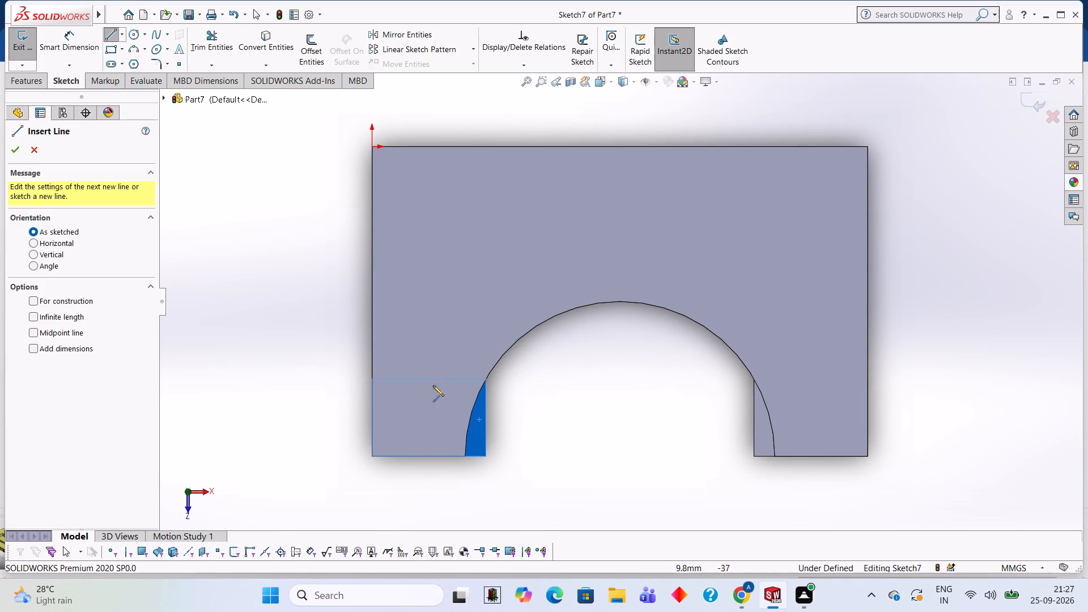
click(464, 456)
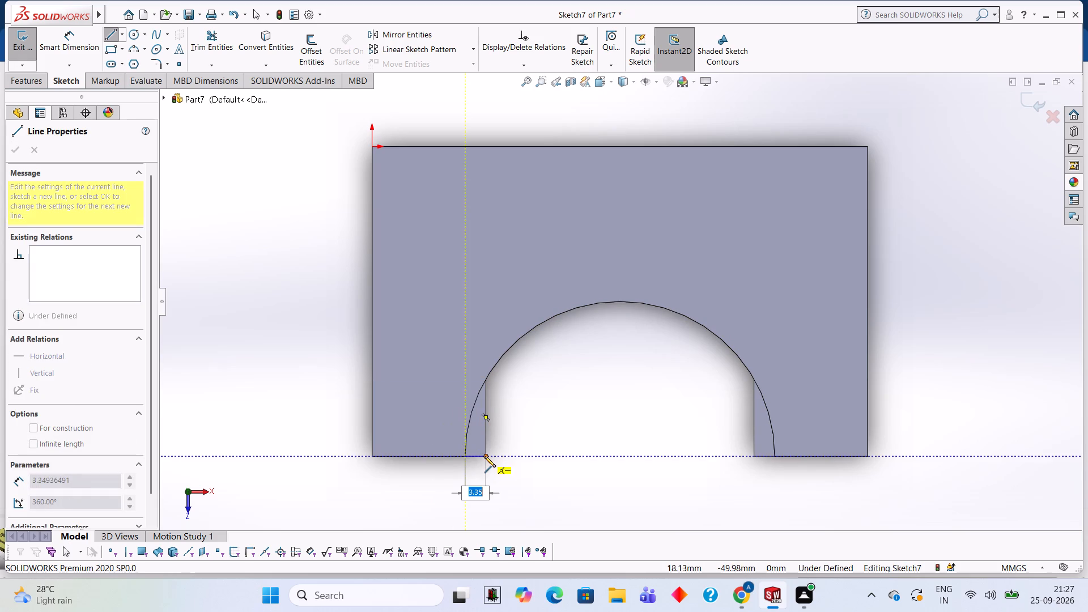
click(484, 456)
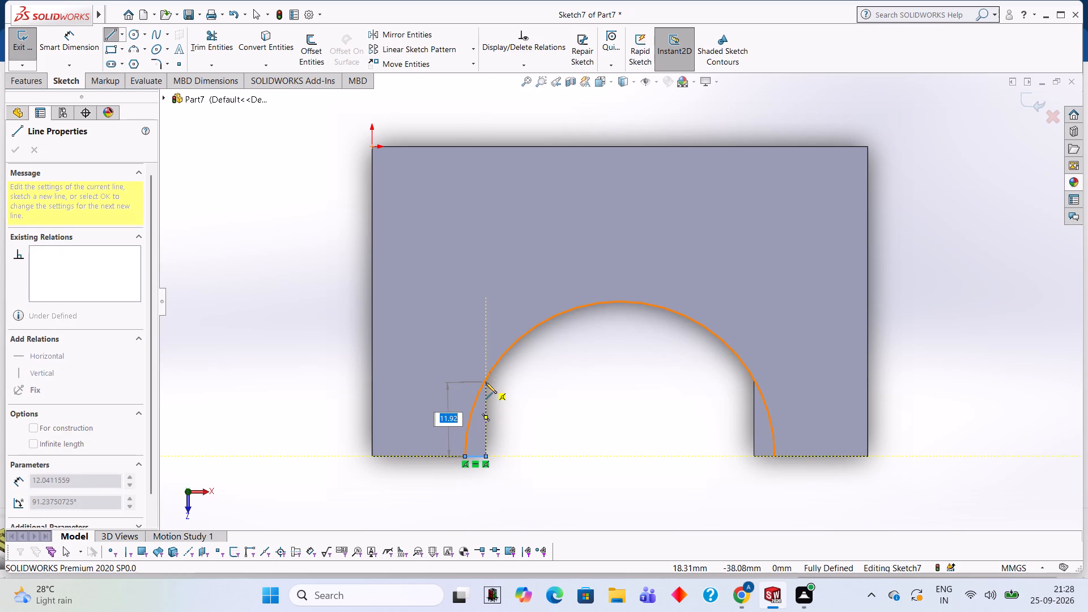
click(486, 382)
key(Escape)
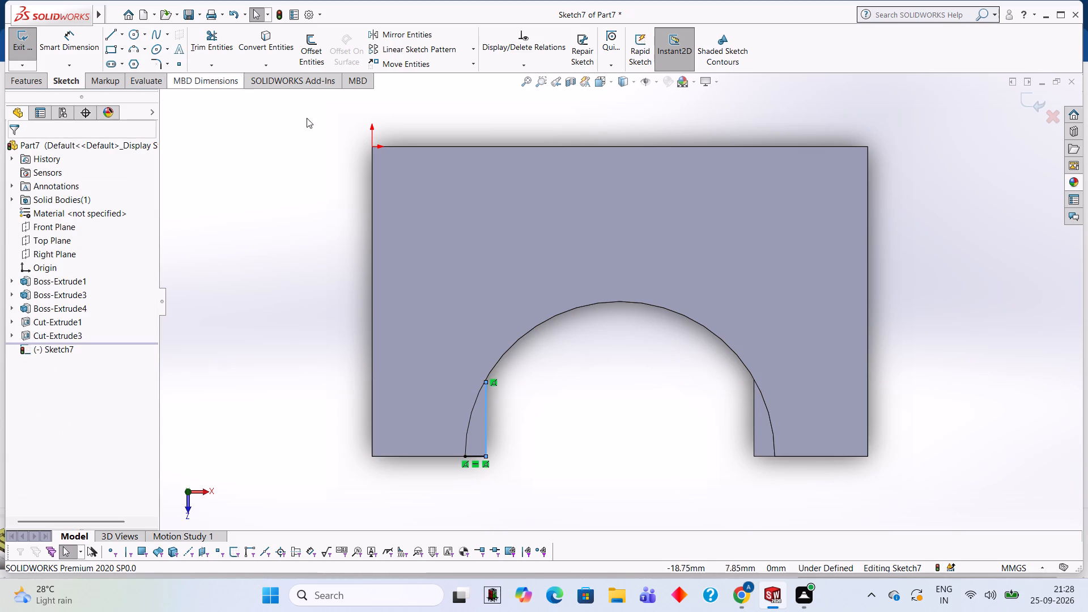
Sketch connected lines from the arc's right end to the right tab's inner corner and back along its edge to the arc.
click(114, 39)
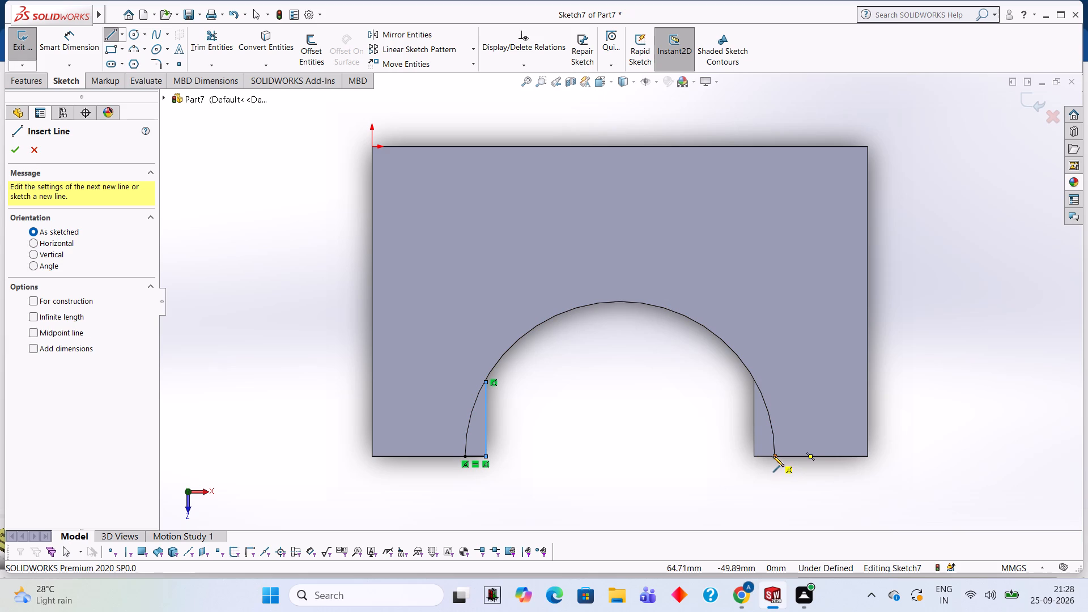
click(774, 456)
click(755, 454)
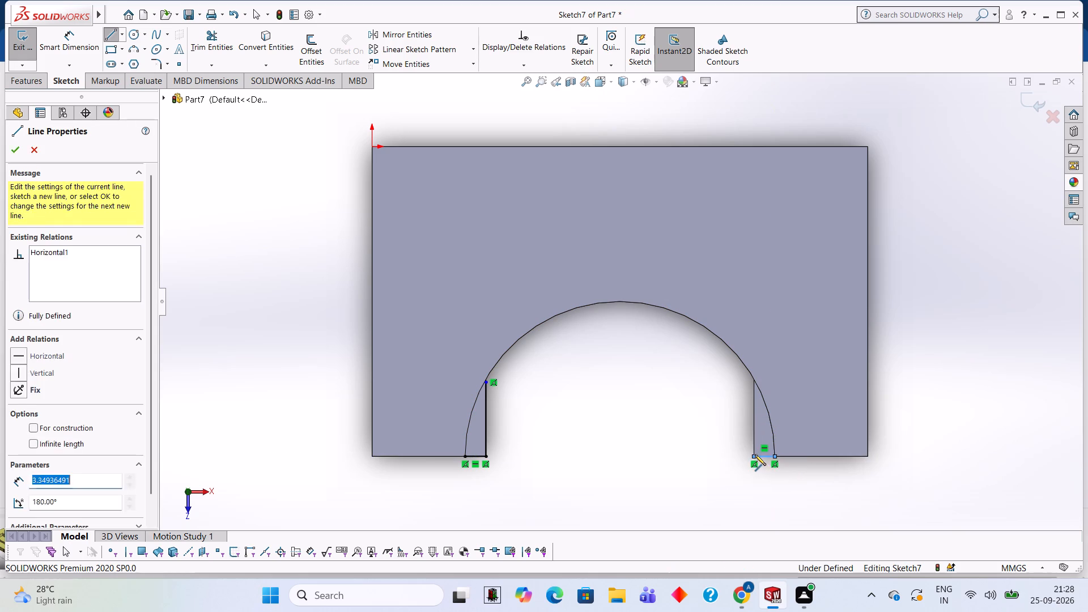
click(753, 381)
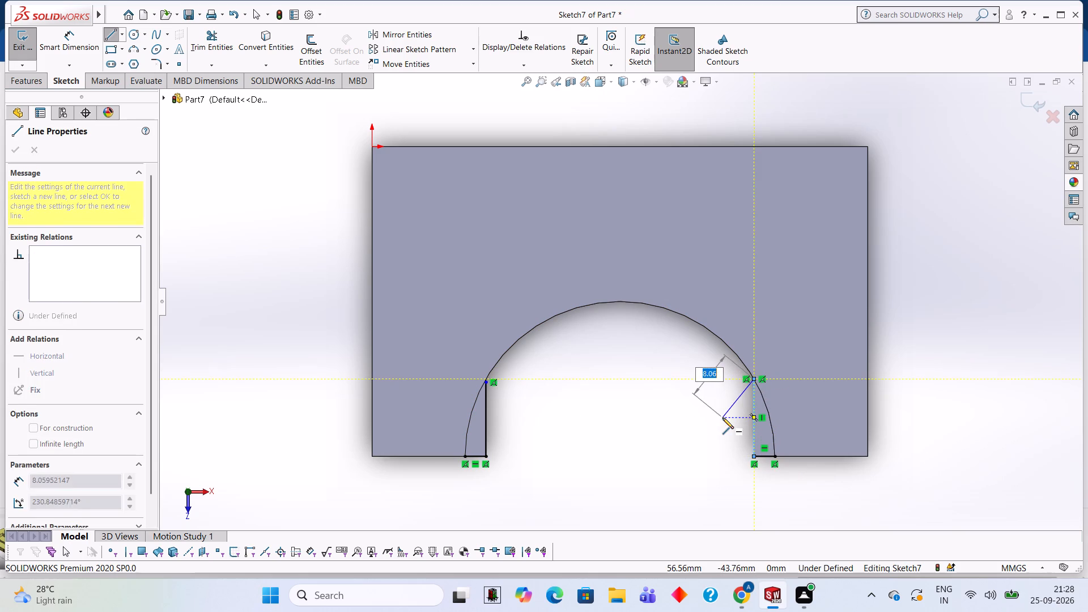
key(Escape)
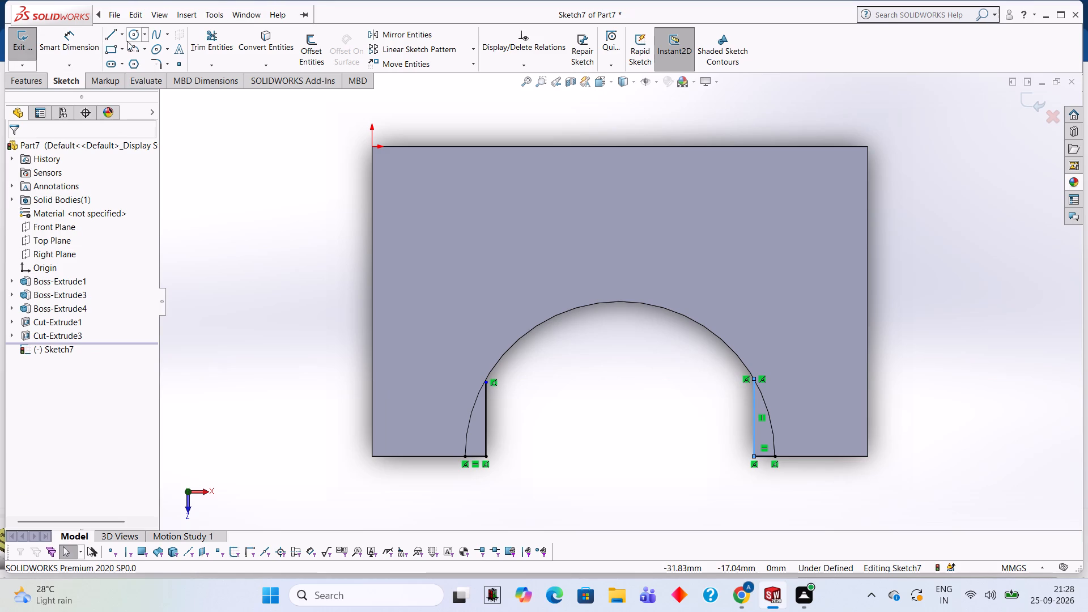
Sketch a 50 mm diameter circle concentric with the arc cutout.
click(130, 39)
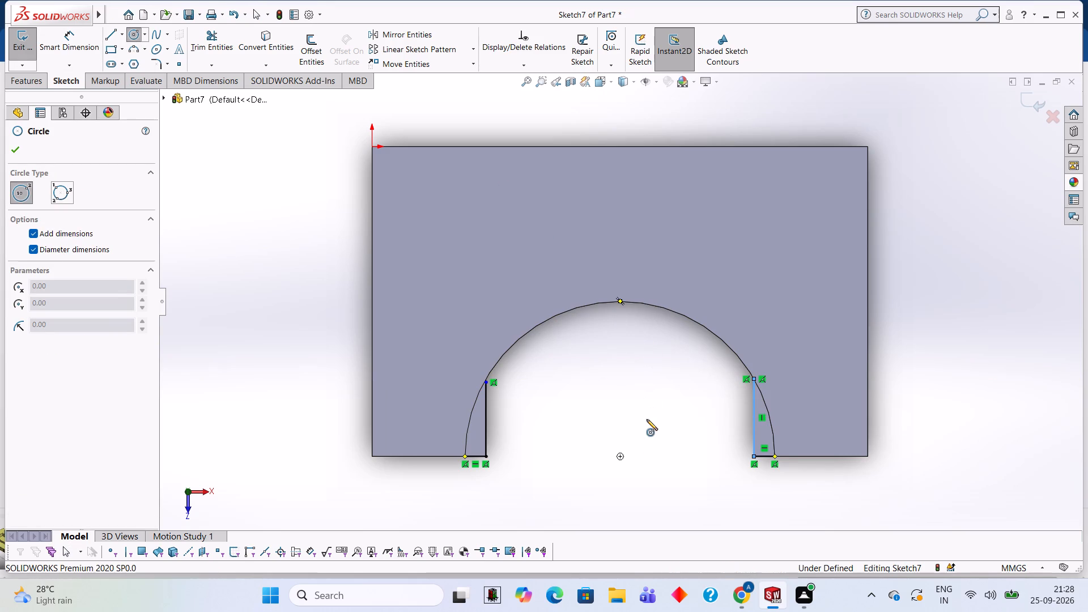
click(619, 456)
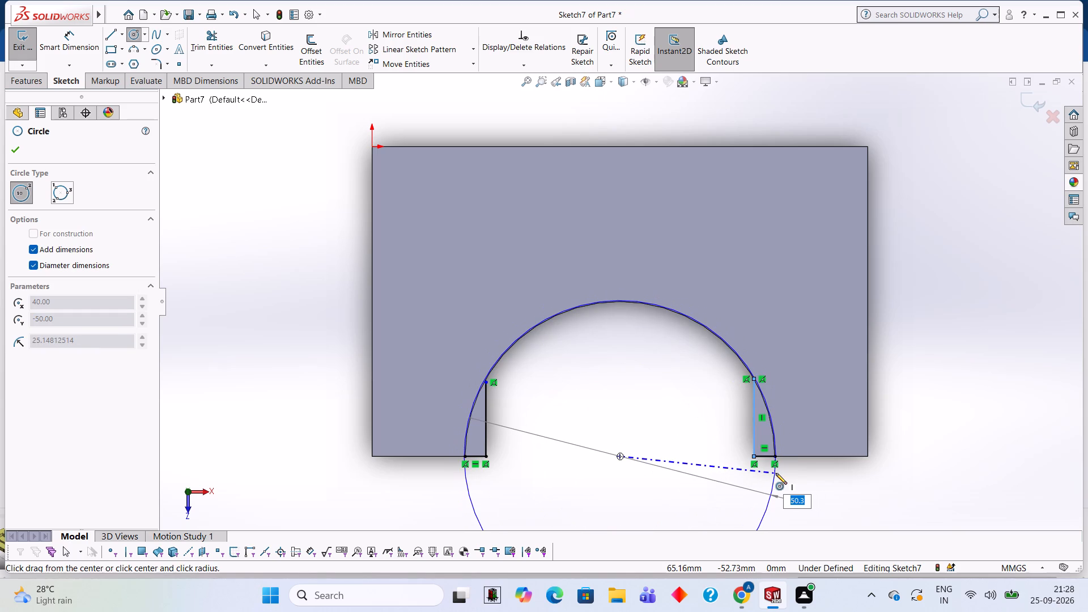
text(50)
key(Return)
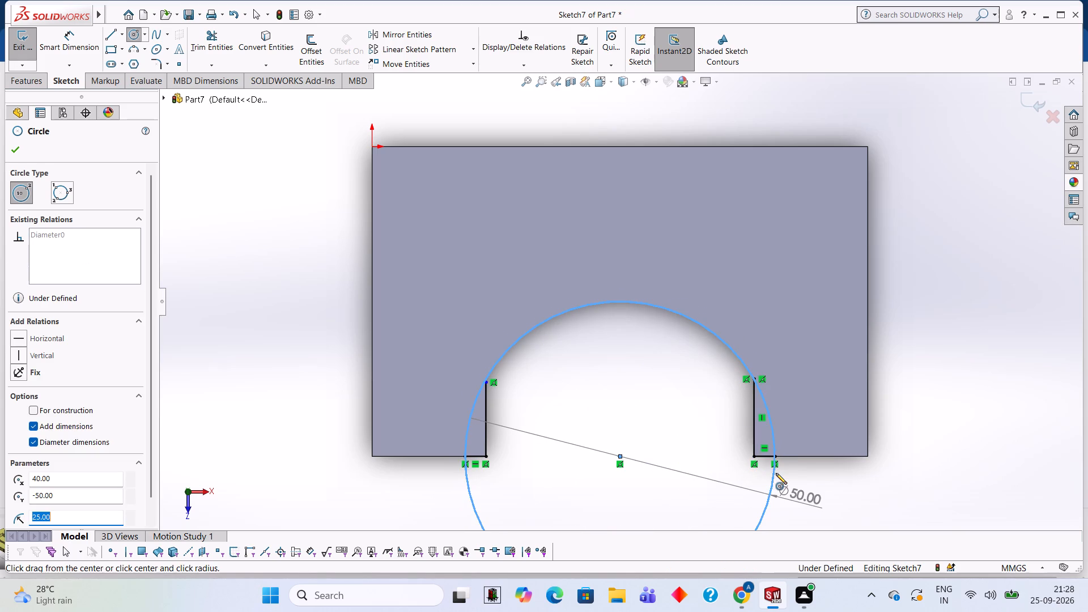
Trim away the portion of the 50 mm circle lying outside the block's front edge.
click(222, 57)
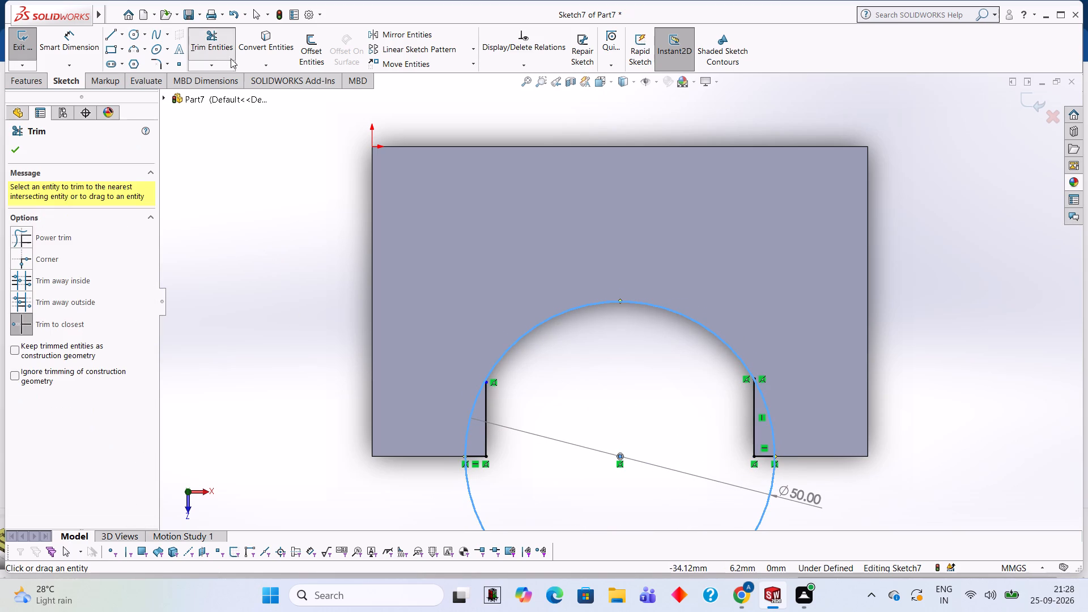
click(465, 483)
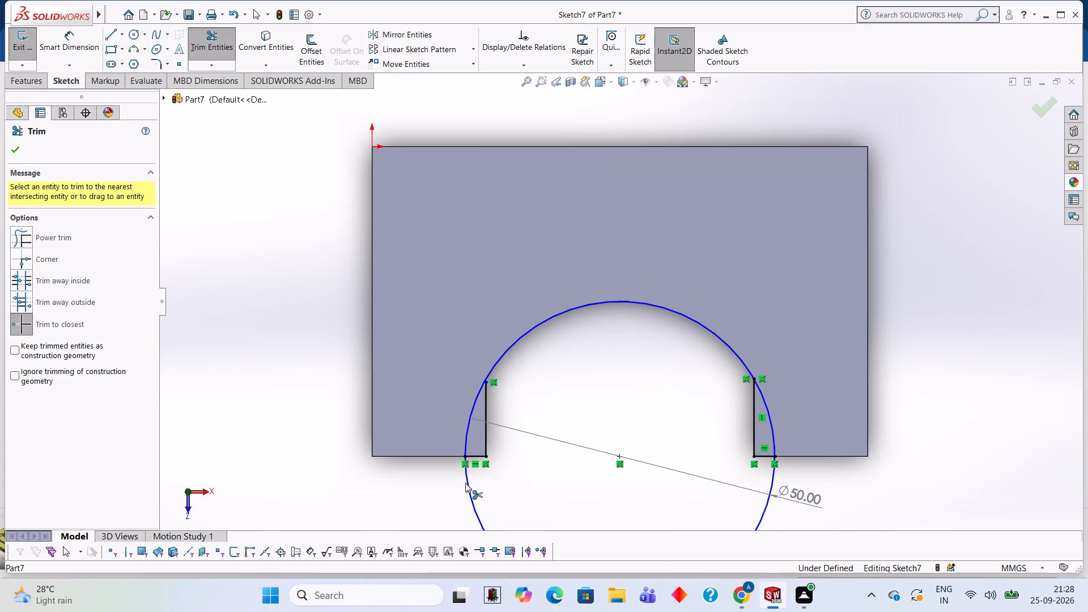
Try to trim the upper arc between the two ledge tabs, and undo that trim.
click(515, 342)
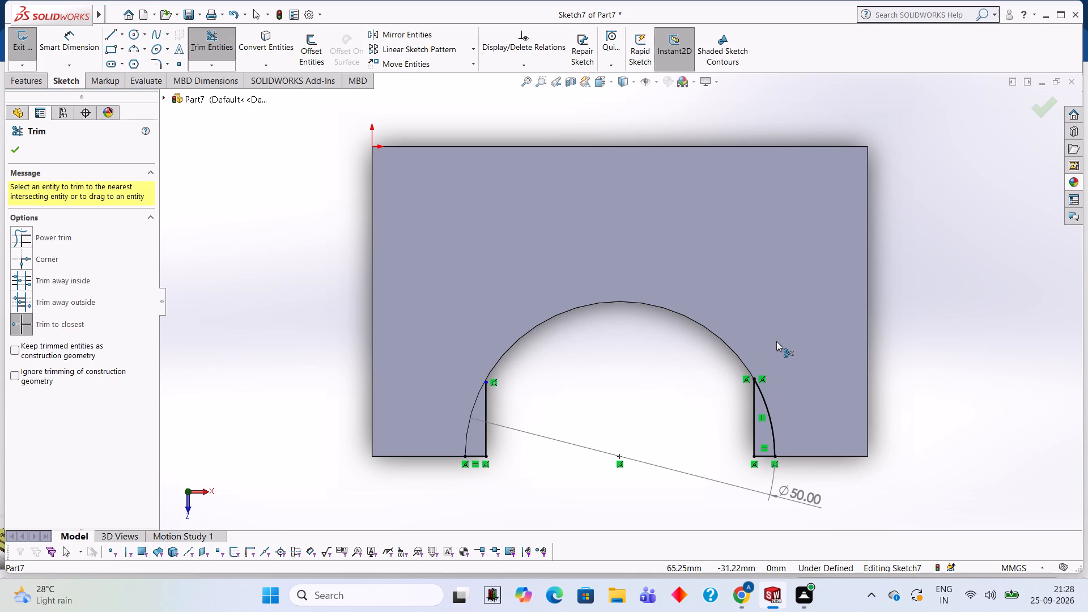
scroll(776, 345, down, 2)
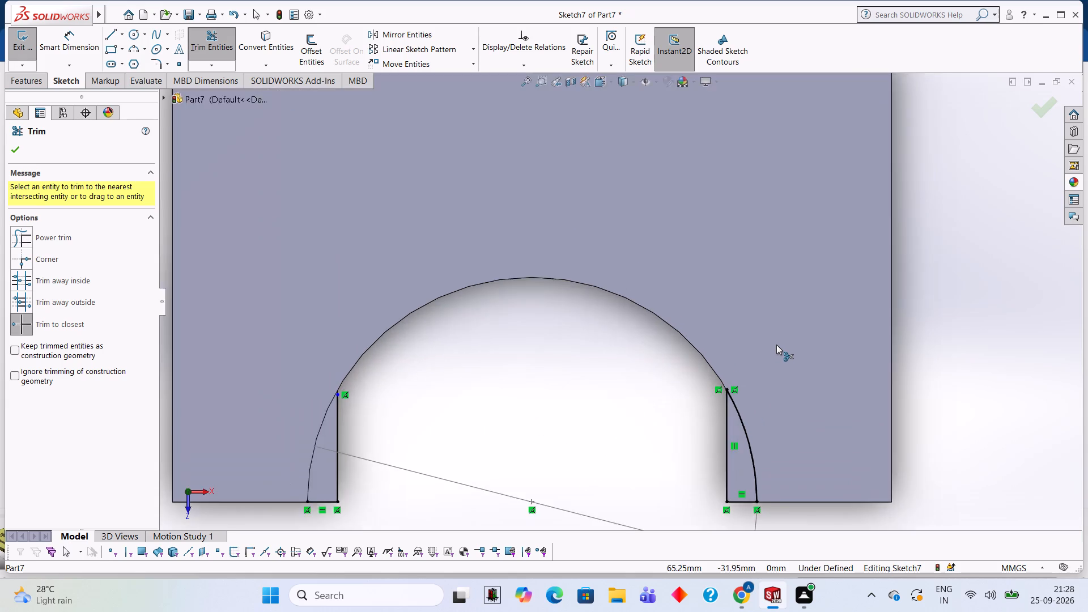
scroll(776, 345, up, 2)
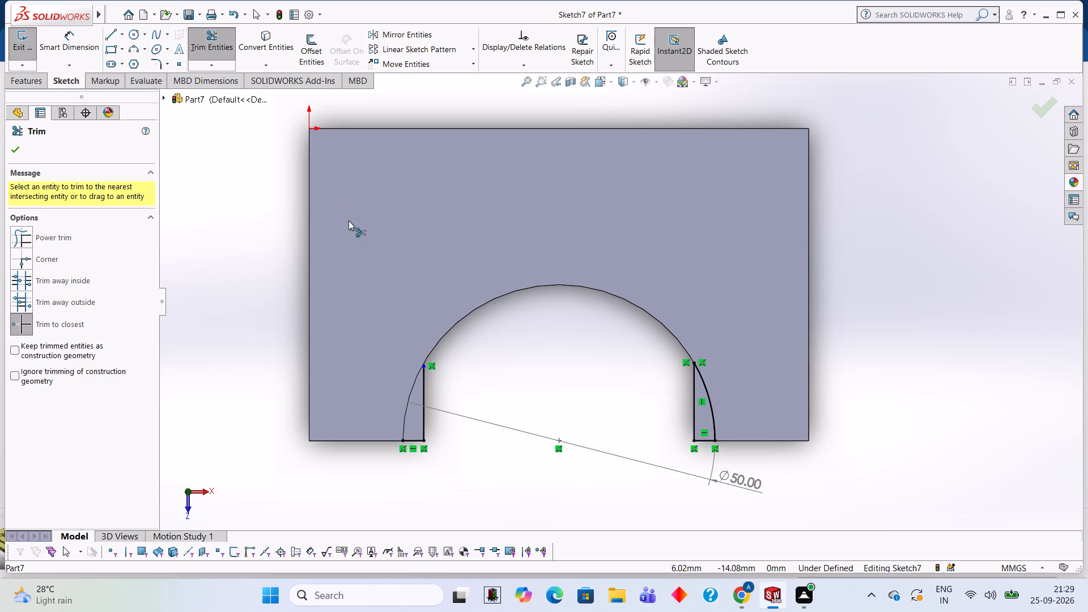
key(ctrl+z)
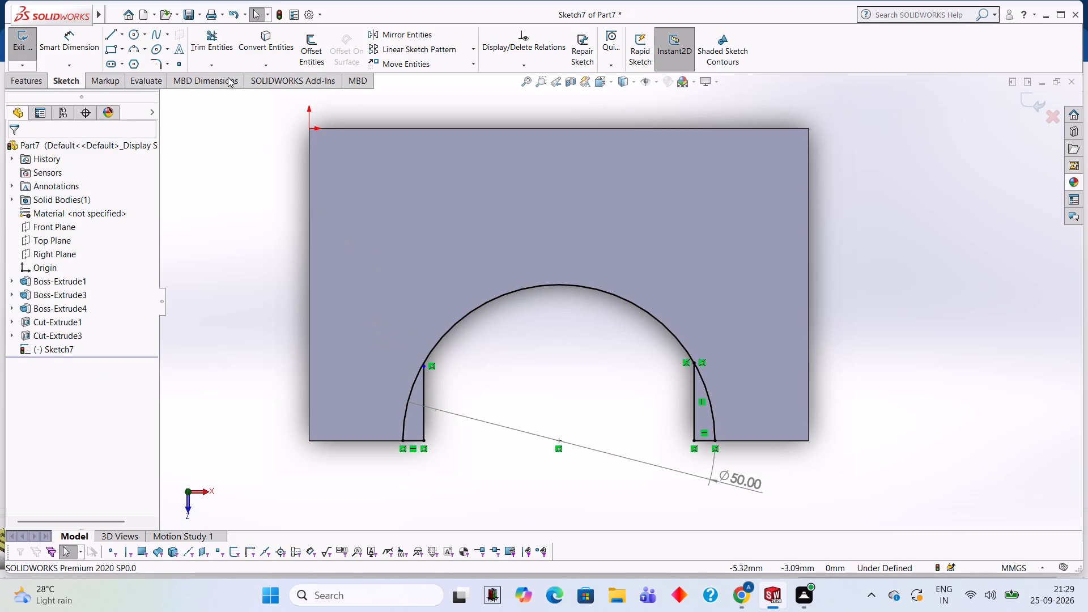
Trim away the left tab's inner edge line and redraw it vertically, 12.5 mm long, from the front corner to the arc.
click(229, 39)
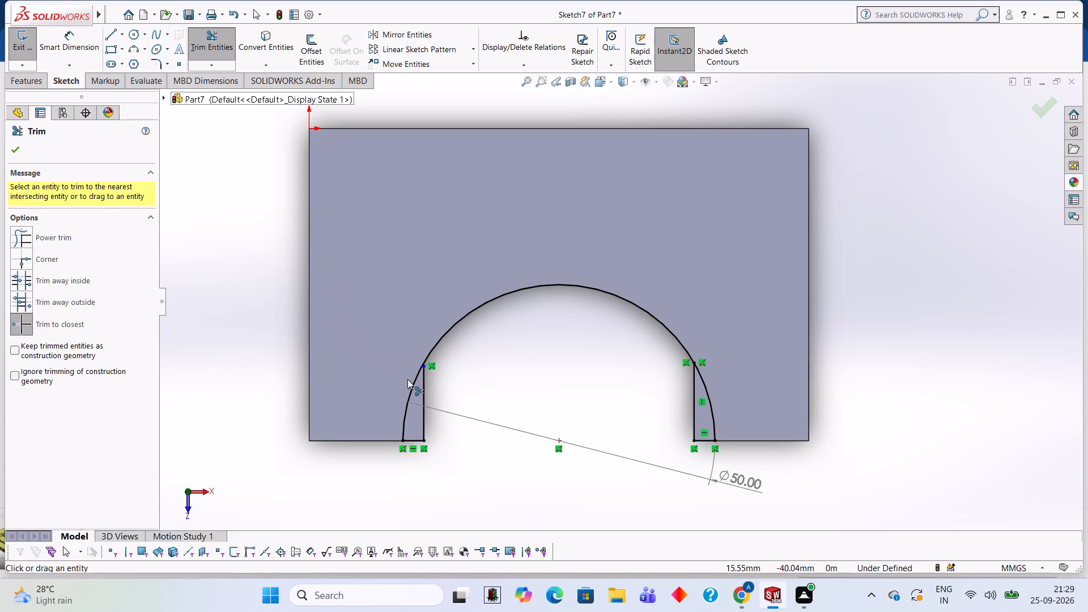
click(426, 392)
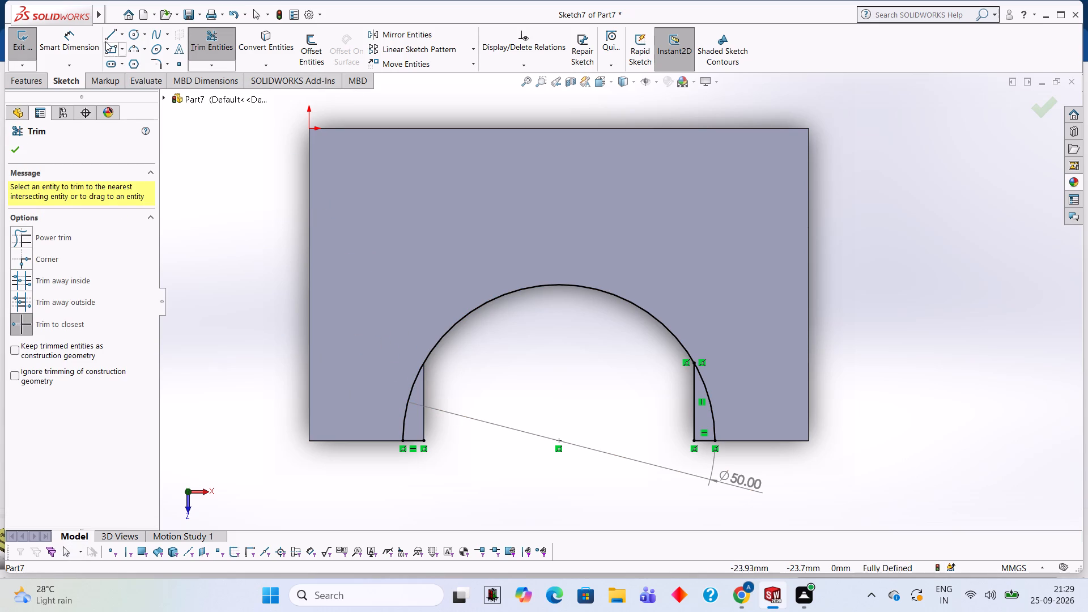
click(105, 40)
click(423, 441)
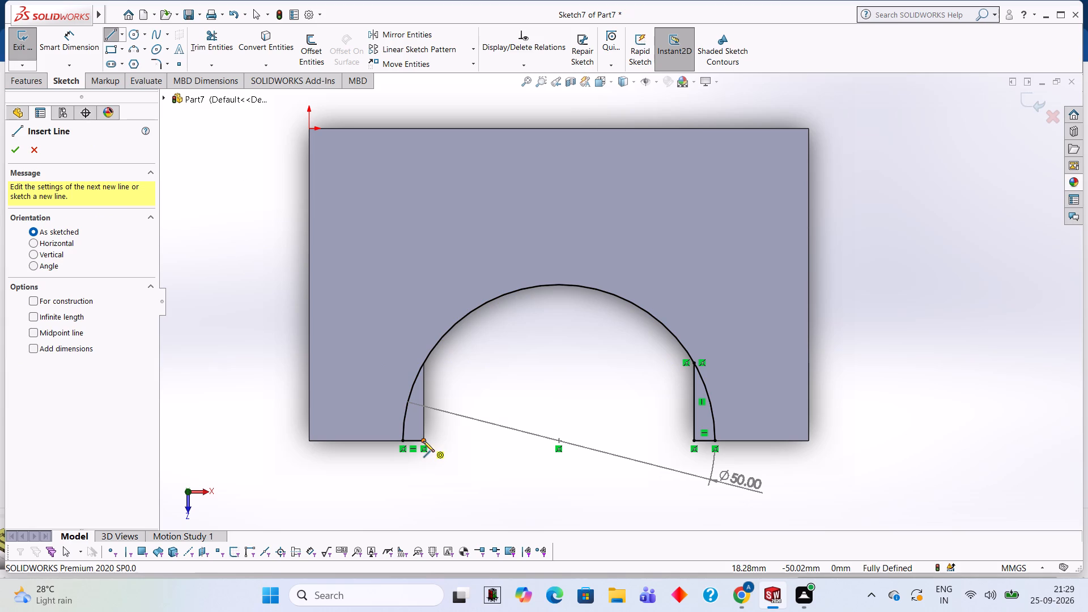
click(422, 363)
key(Escape)
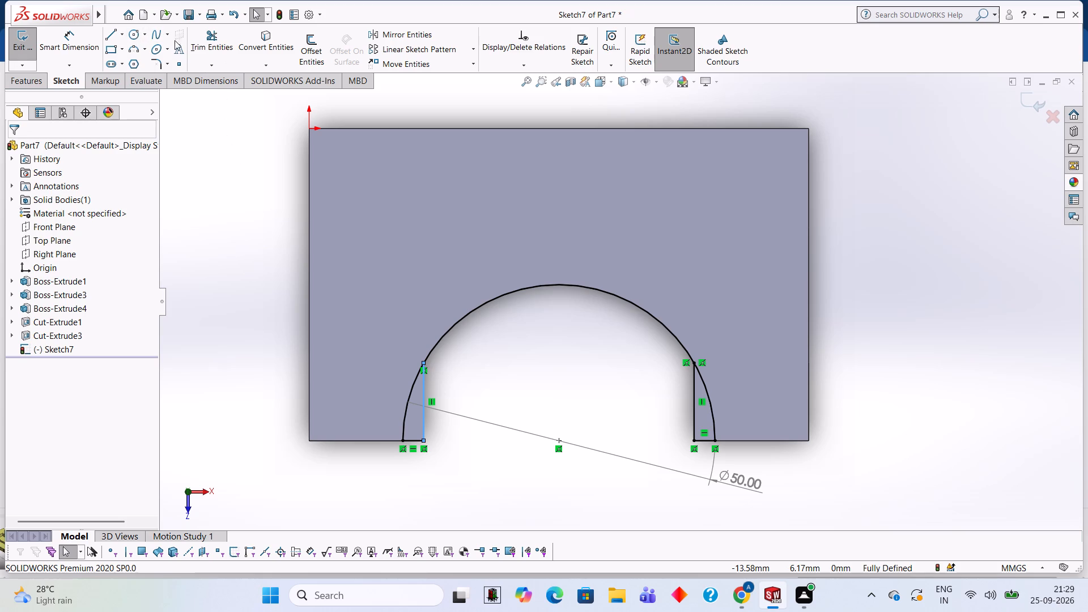
Trim the upper arc between the two side lines, leaving a closed sliver profile on each ledge tab.
click(201, 42)
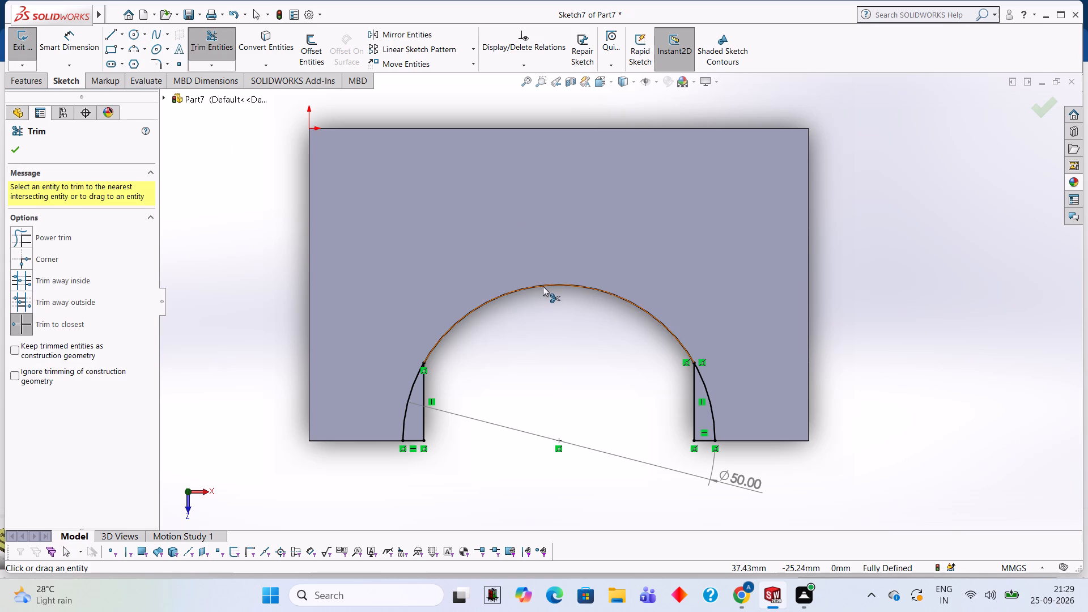
click(543, 286)
Cut-extrude the two sliver profiles 10 mm blind down through the lower ledge tabs.
middle_drag(860, 297, 861, 241)
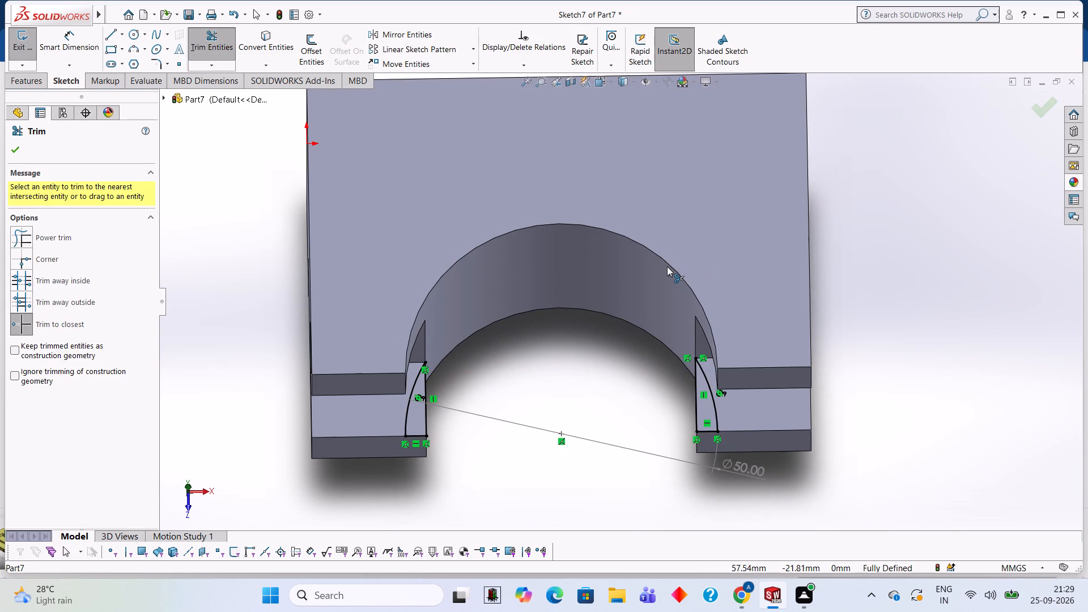
click(35, 83)
click(199, 55)
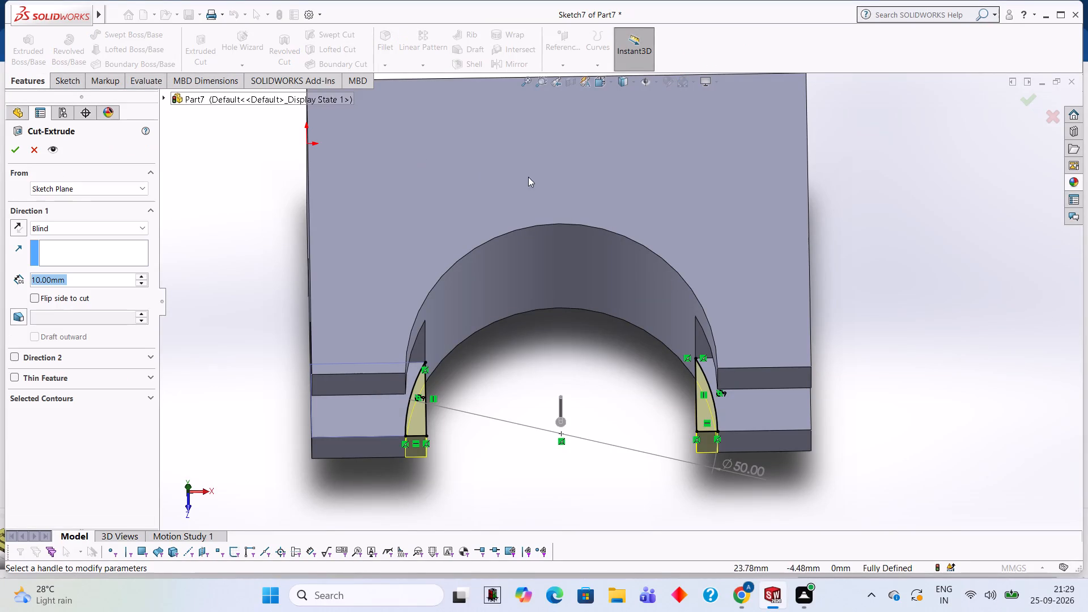
middle_drag(859, 224, 853, 132)
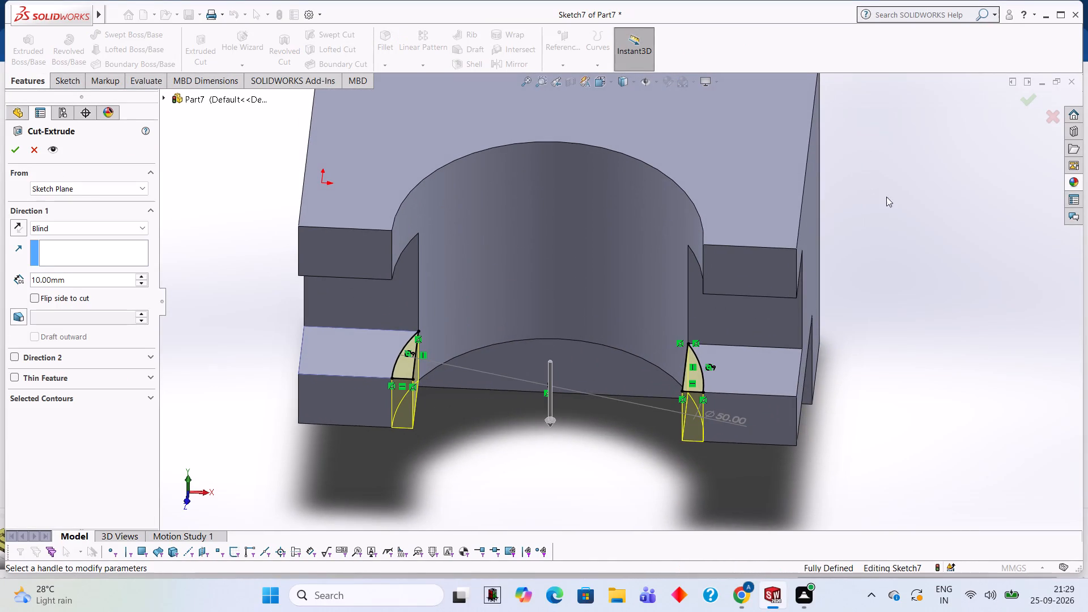
middle_drag(917, 218, 926, 173)
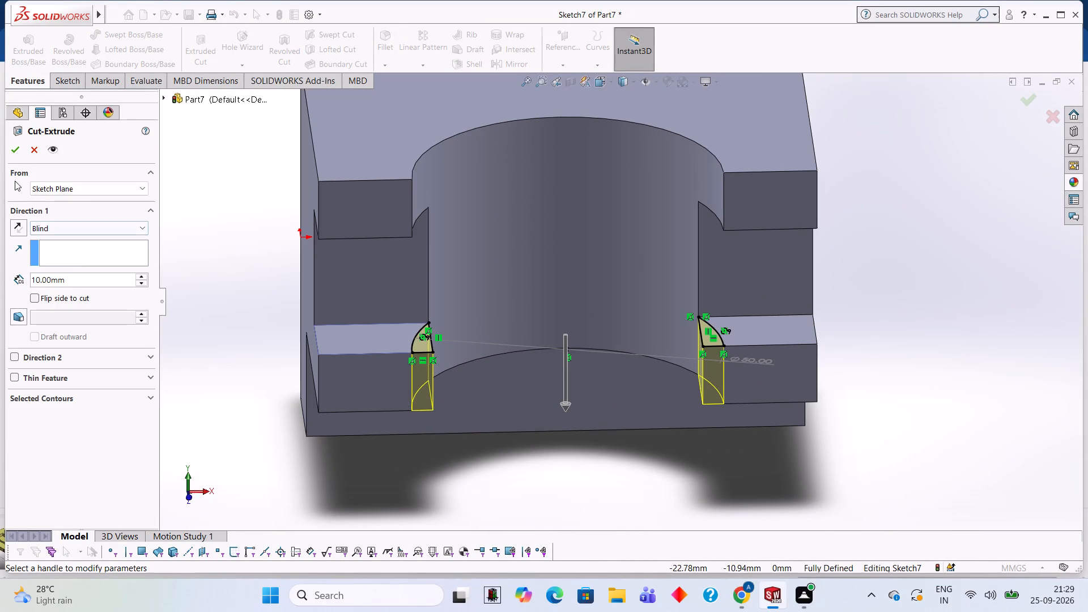
click(15, 150)
click(205, 255)
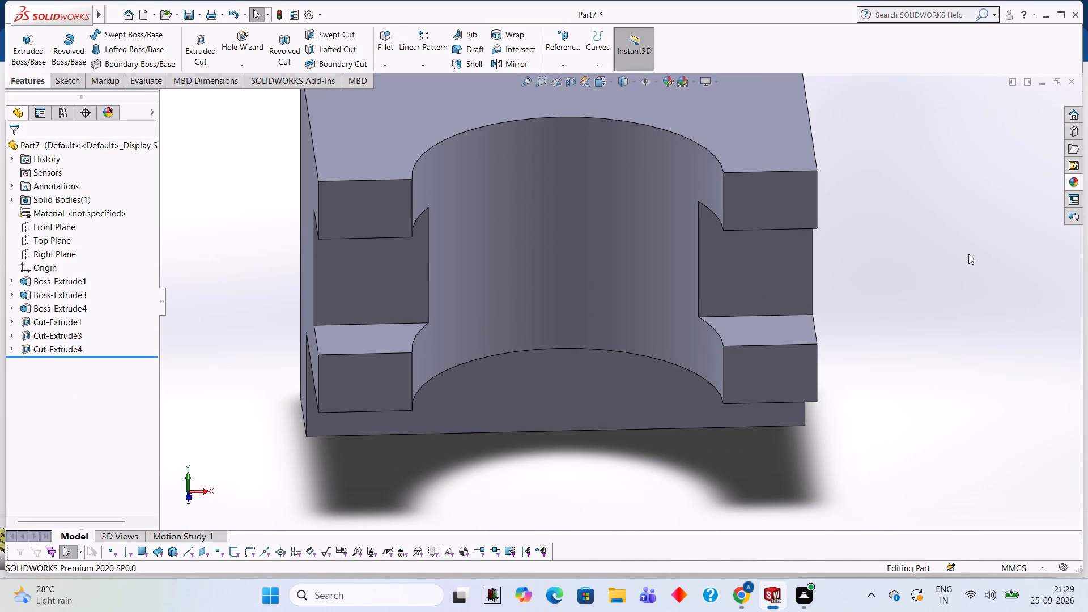
Start a sketch on the recessed front face between the two left tabs and view it face-on.
middle_drag(975, 252, 977, 189)
middle_drag(974, 187, 970, 187)
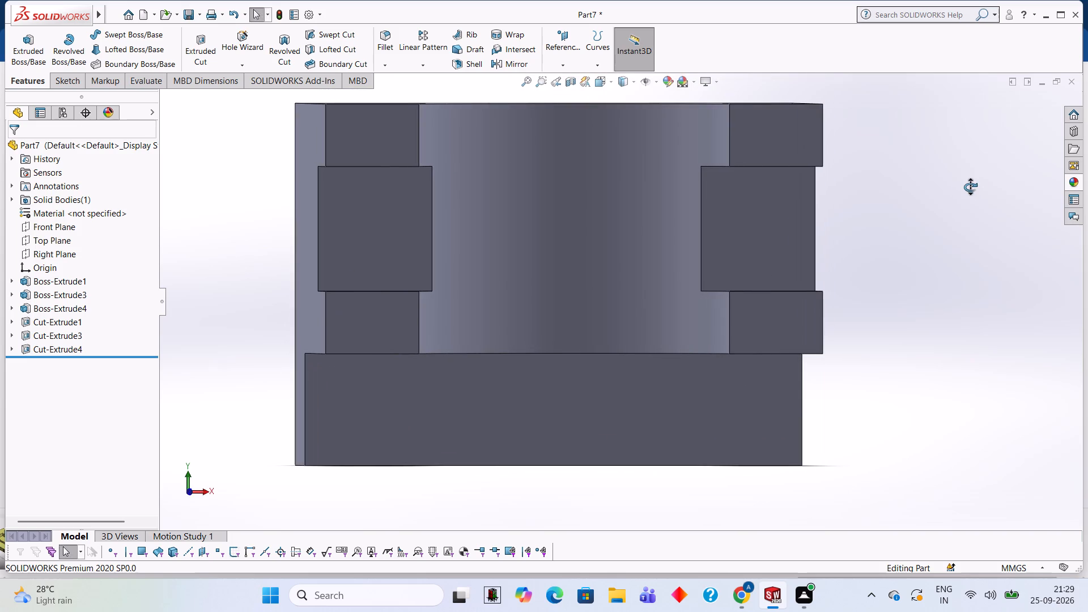
middle_drag(970, 187, 963, 192)
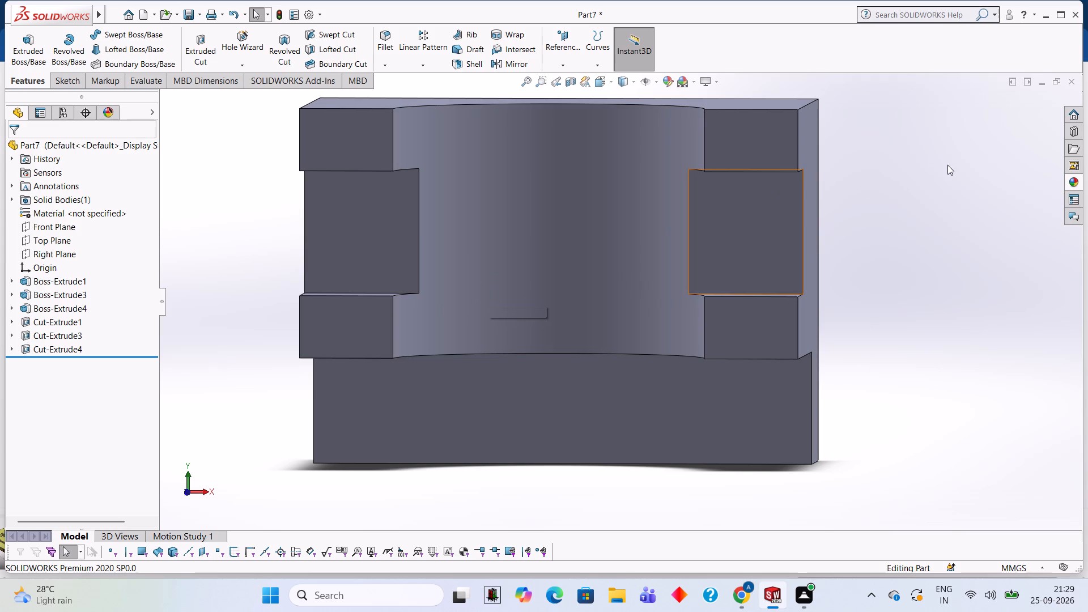
middle_drag(945, 147, 939, 263)
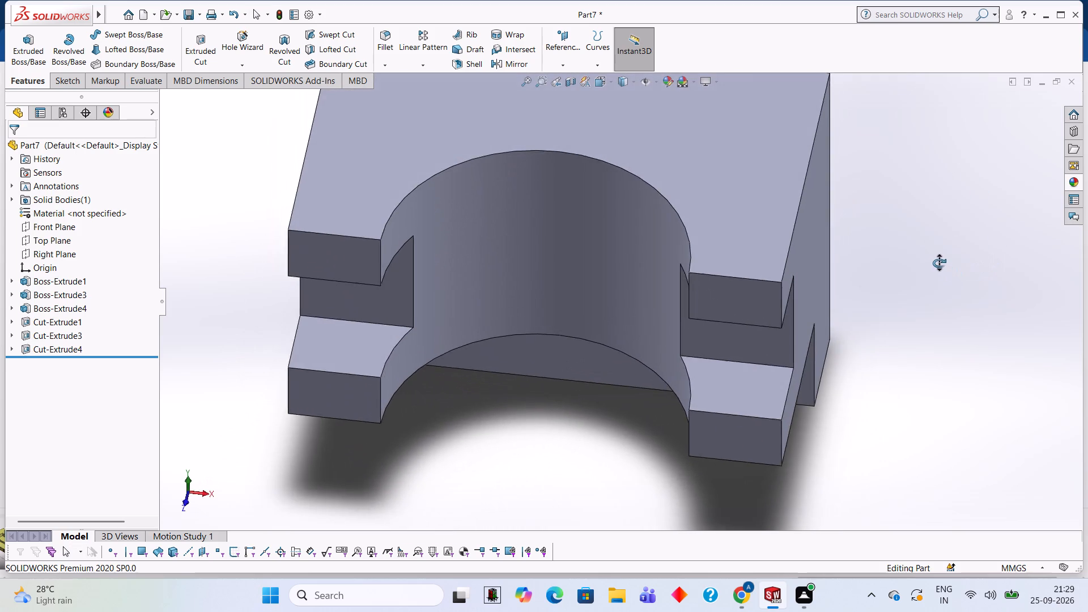
middle_drag(939, 263, 959, 172)
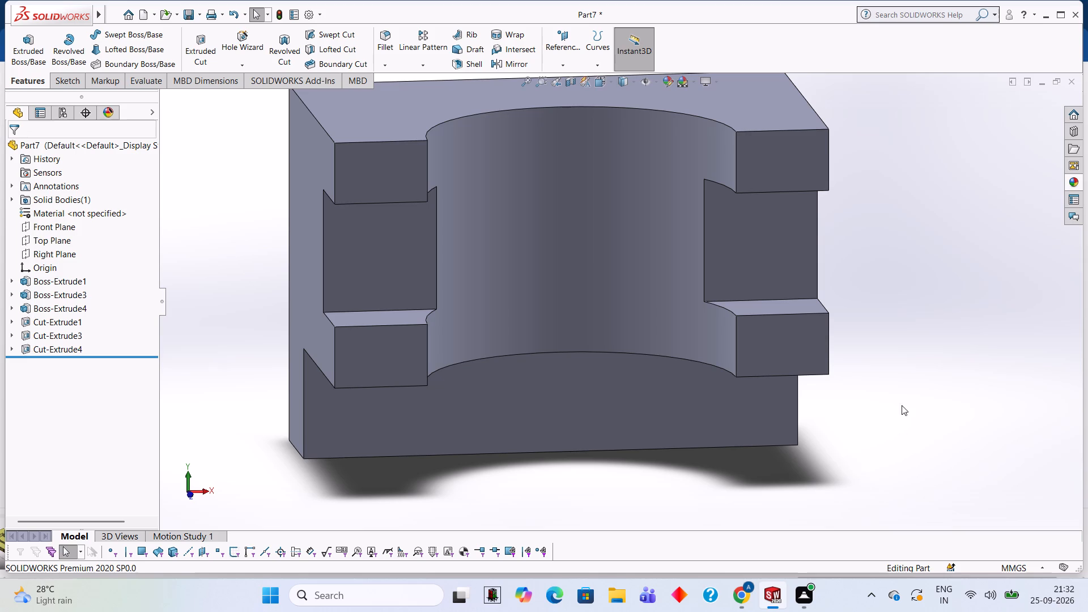
click(385, 248)
click(437, 222)
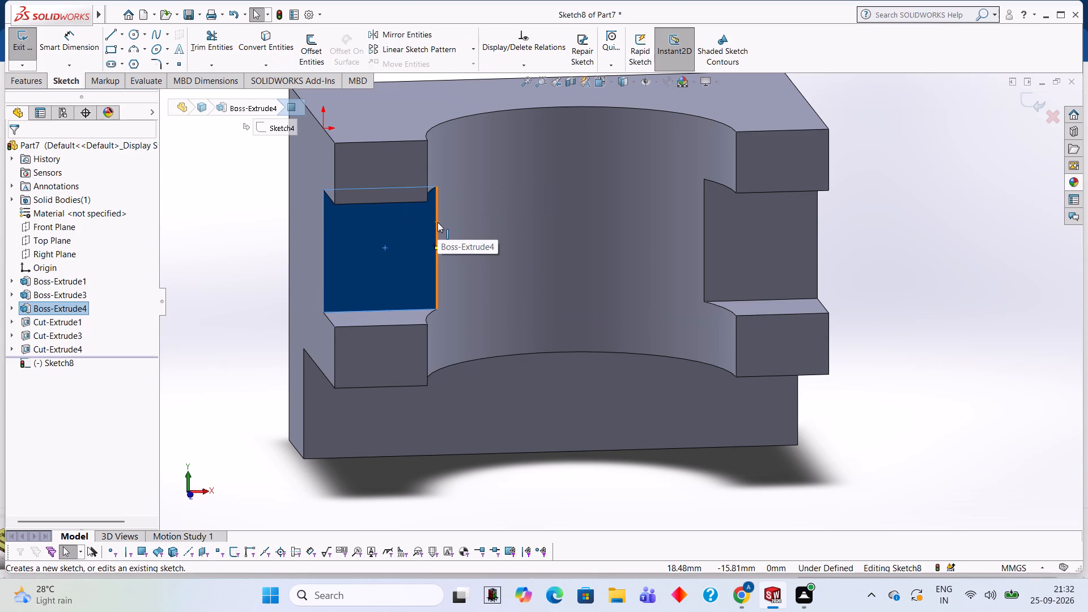
key(ctrl+8)
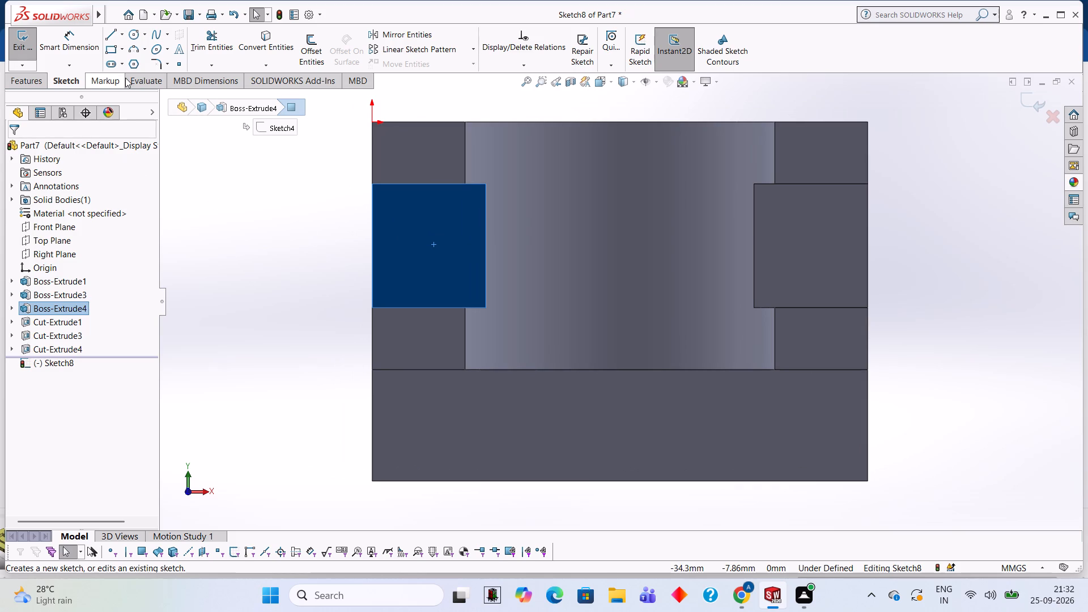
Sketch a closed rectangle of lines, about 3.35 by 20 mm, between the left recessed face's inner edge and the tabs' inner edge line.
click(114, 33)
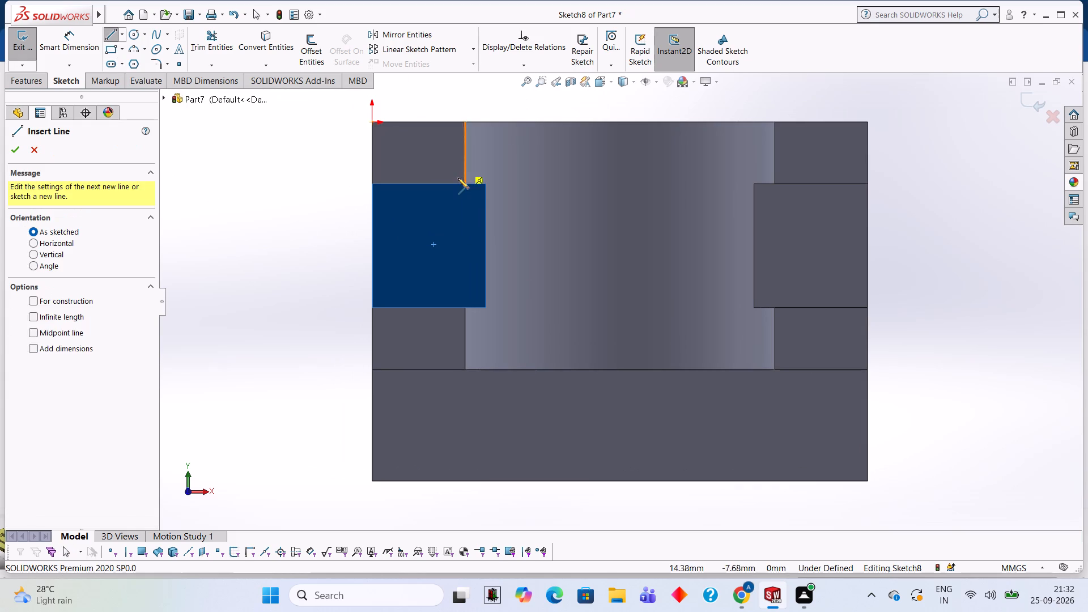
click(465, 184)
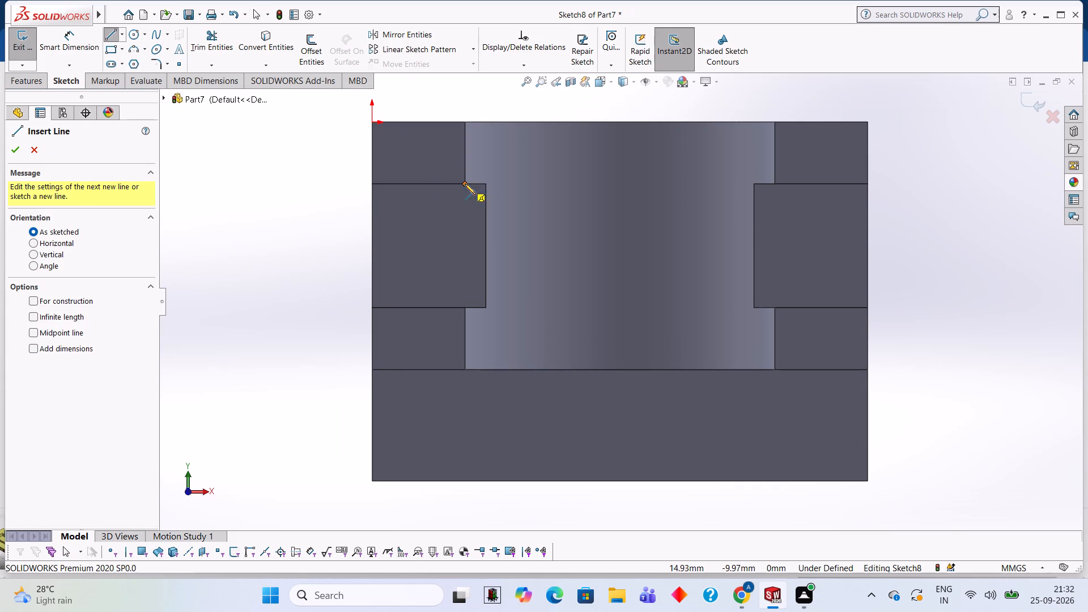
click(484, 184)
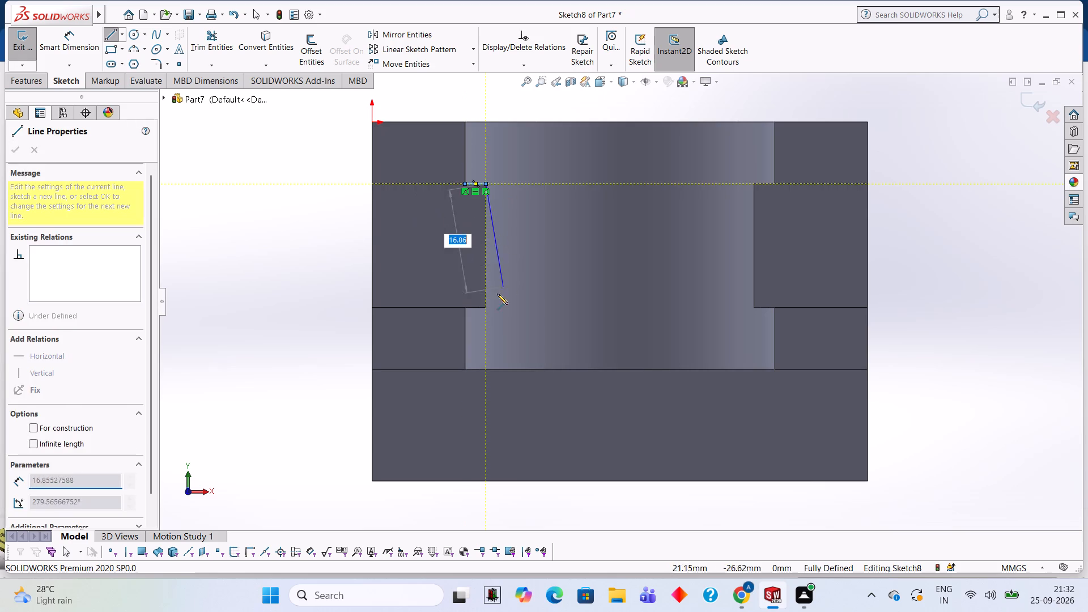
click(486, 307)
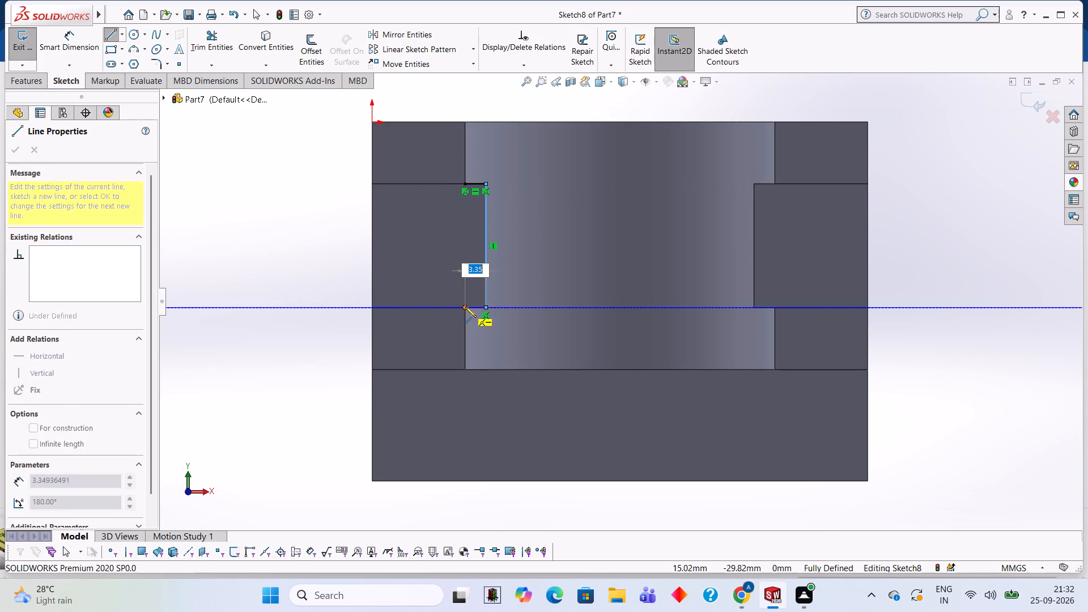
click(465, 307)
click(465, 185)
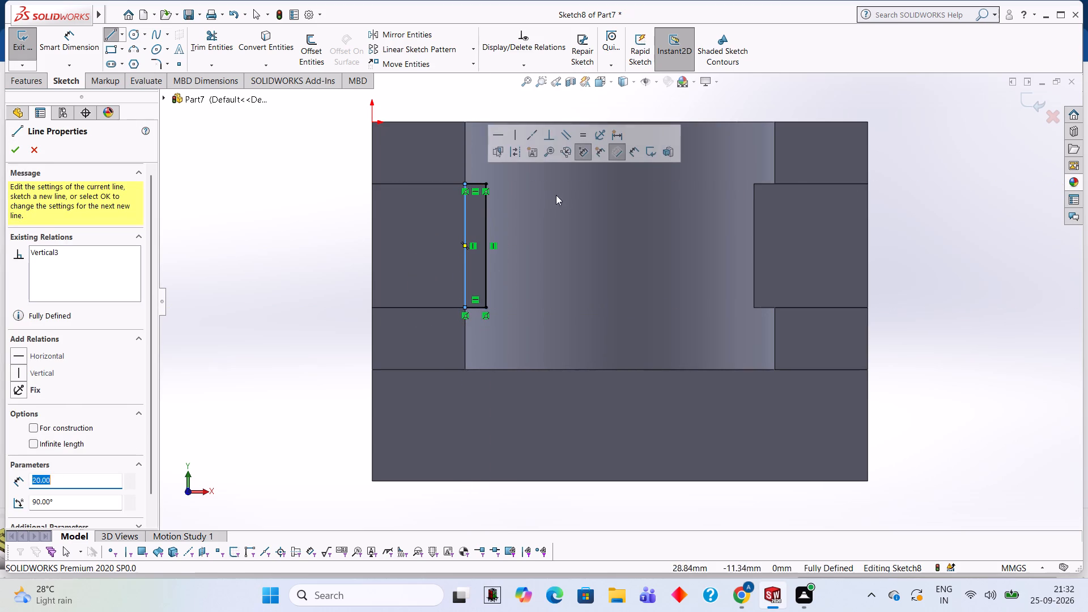
Examine the sketched rectangle's position relative to the arc cutout from several angles, including from underneath.
middle_drag(557, 202, 534, 290)
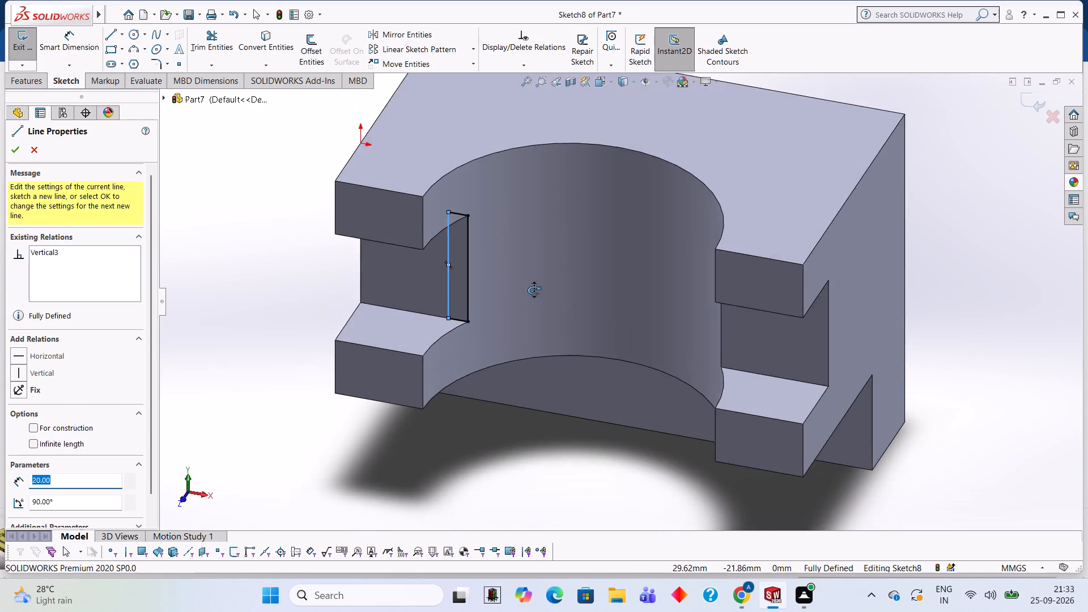
middle_drag(534, 290, 546, 155)
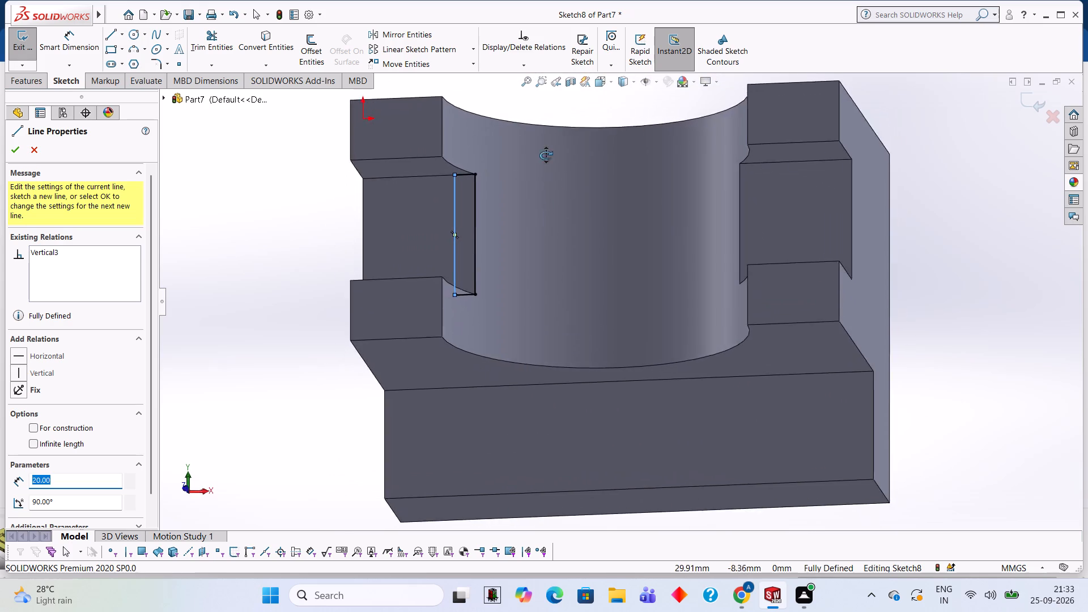
middle_drag(546, 155, 562, 134)
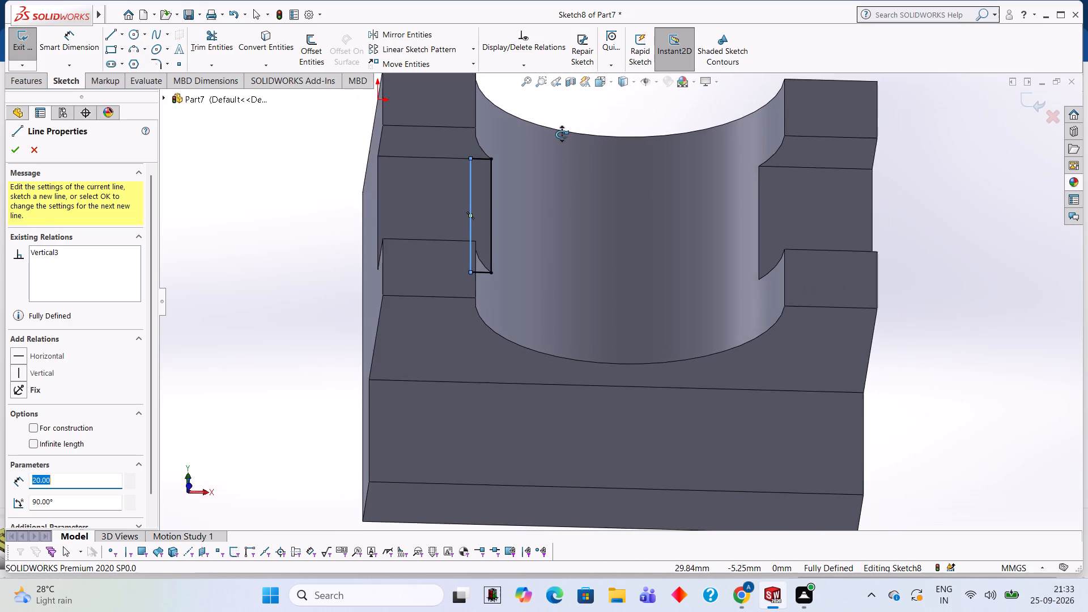
middle_drag(562, 134, 556, 131)
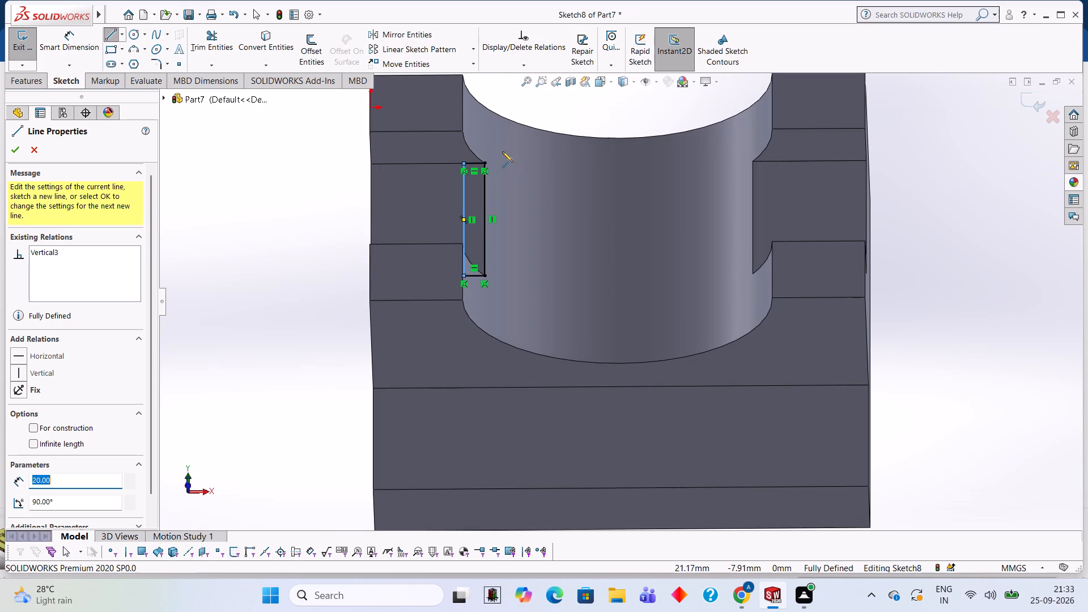
middle_drag(590, 289, 598, 200)
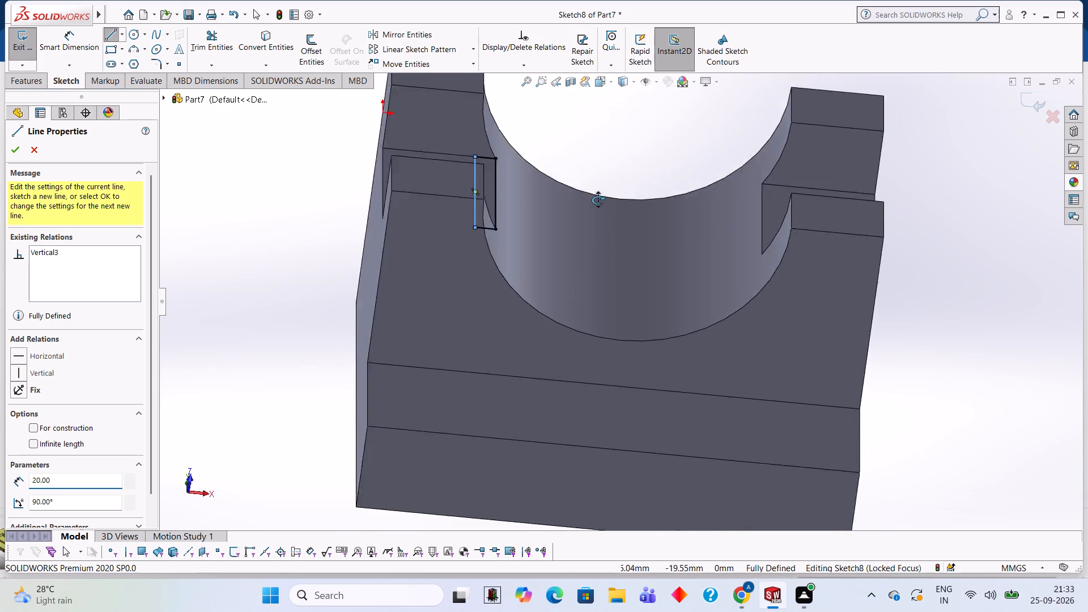
middle_drag(598, 200, 584, 150)
middle_drag(588, 276, 596, 185)
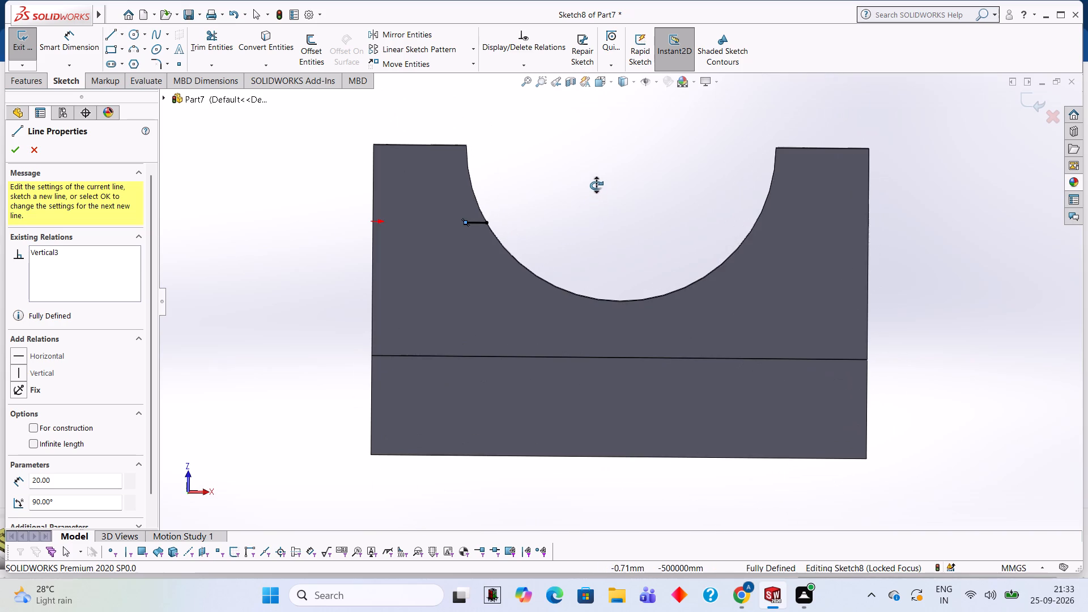
middle_drag(596, 185, 597, 185)
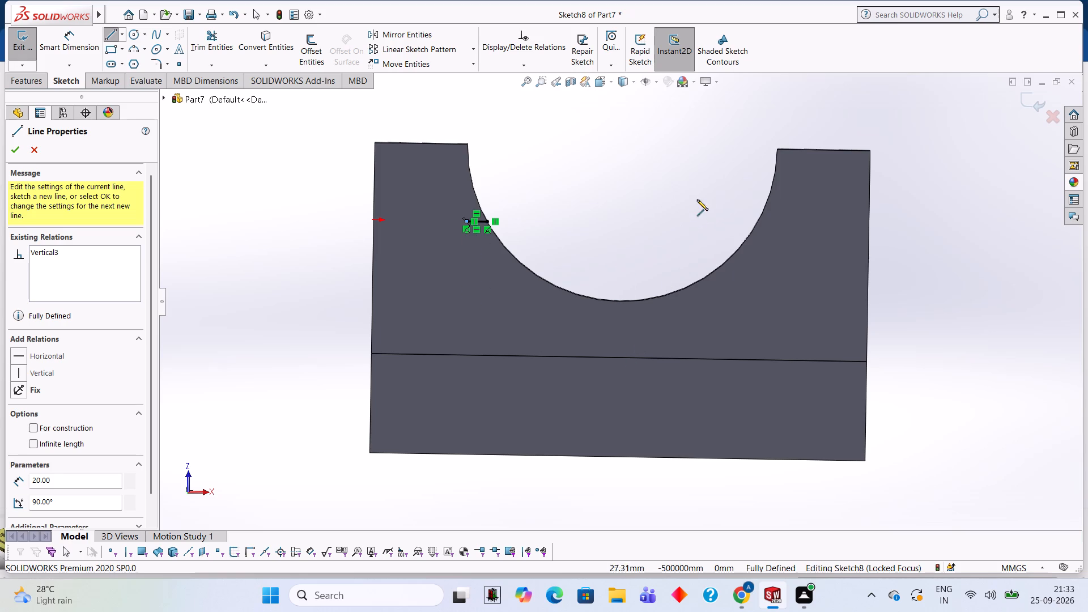
middle_drag(692, 231, 696, 387)
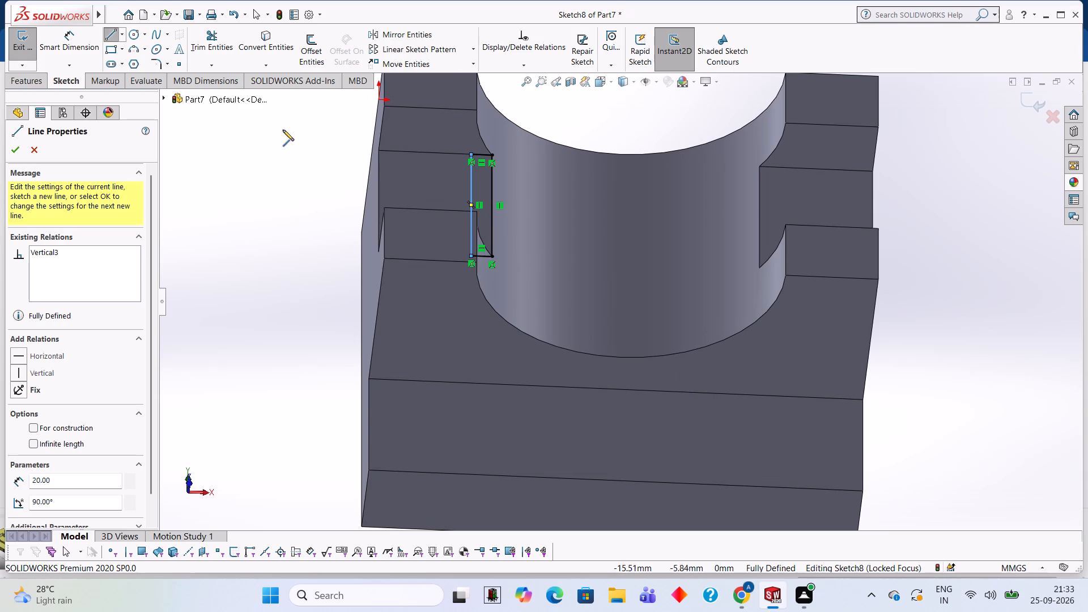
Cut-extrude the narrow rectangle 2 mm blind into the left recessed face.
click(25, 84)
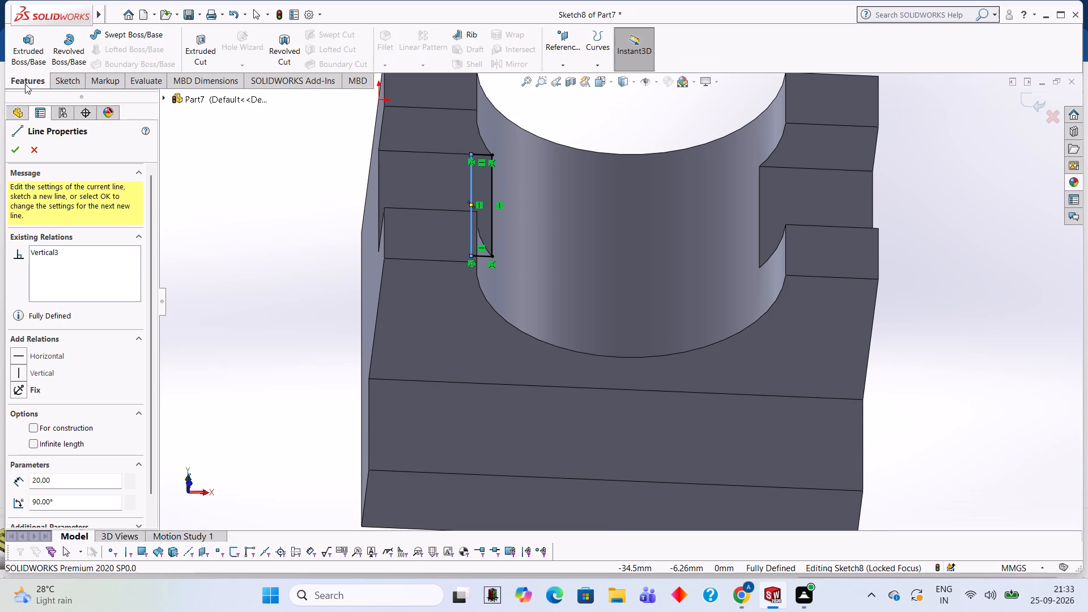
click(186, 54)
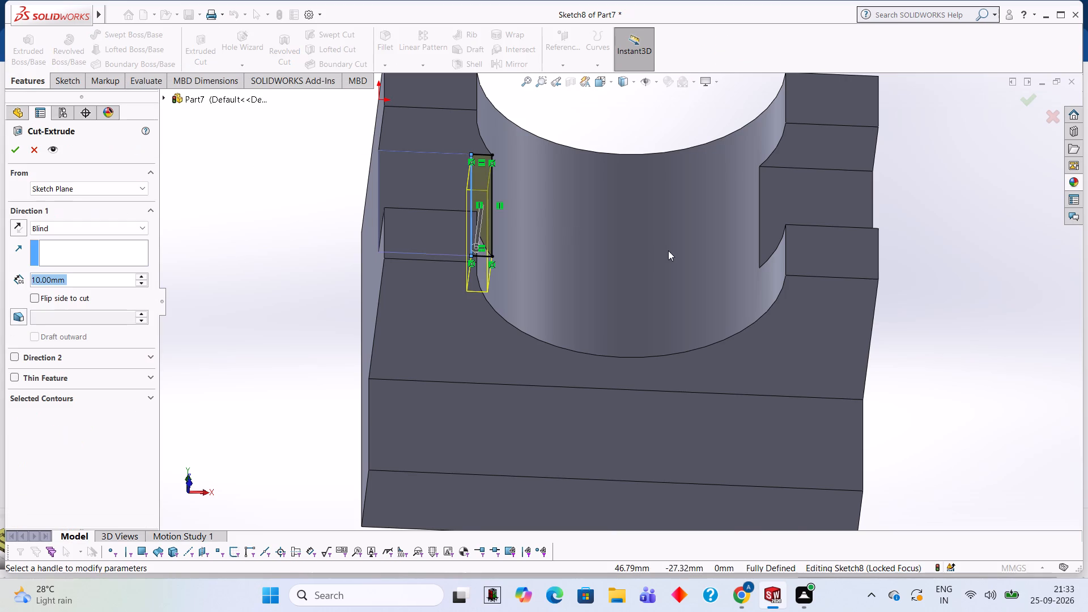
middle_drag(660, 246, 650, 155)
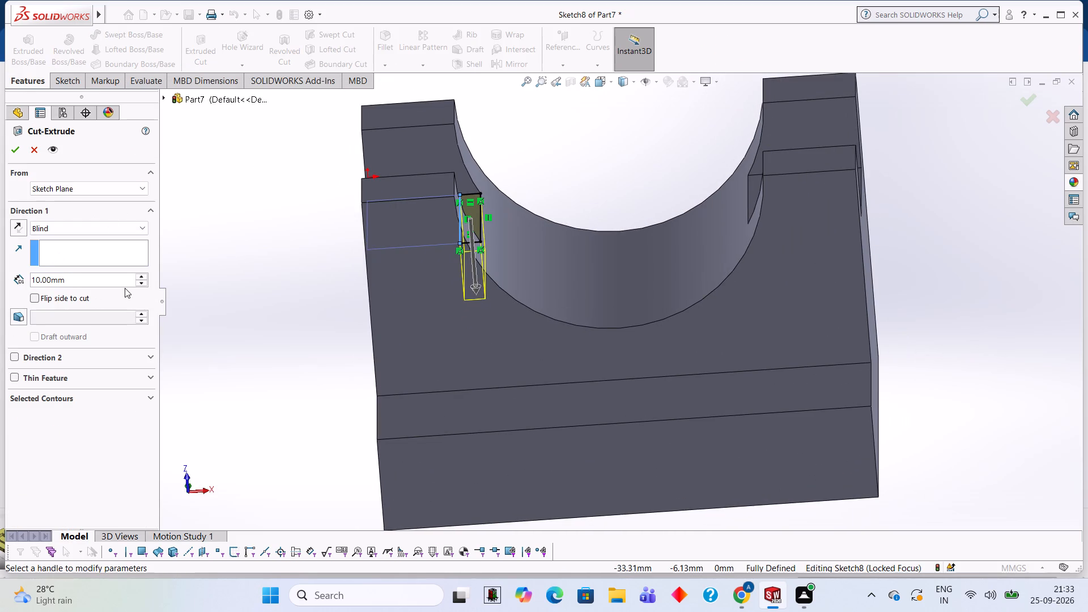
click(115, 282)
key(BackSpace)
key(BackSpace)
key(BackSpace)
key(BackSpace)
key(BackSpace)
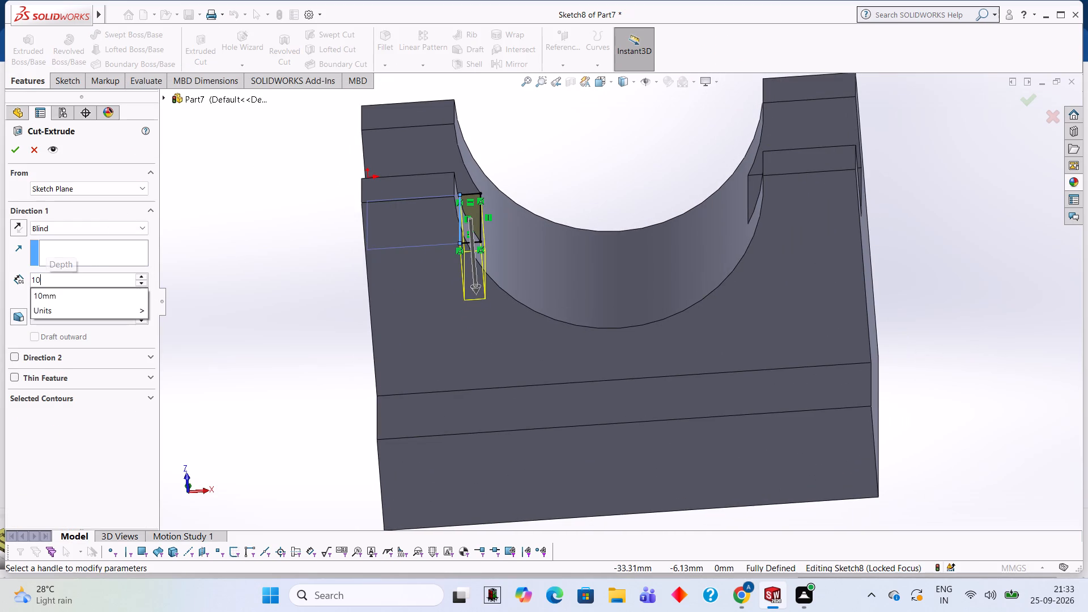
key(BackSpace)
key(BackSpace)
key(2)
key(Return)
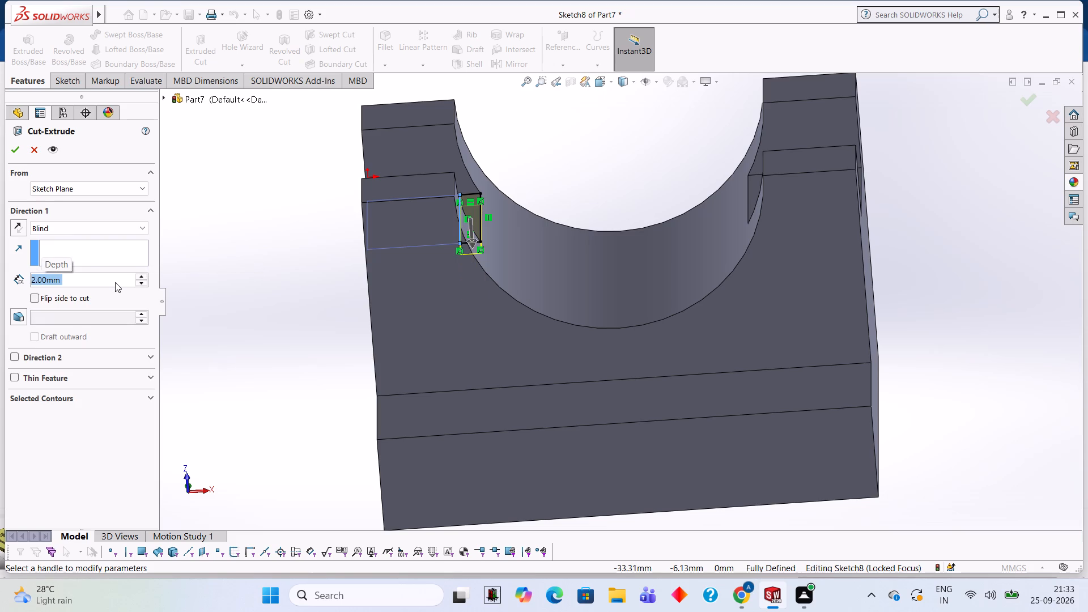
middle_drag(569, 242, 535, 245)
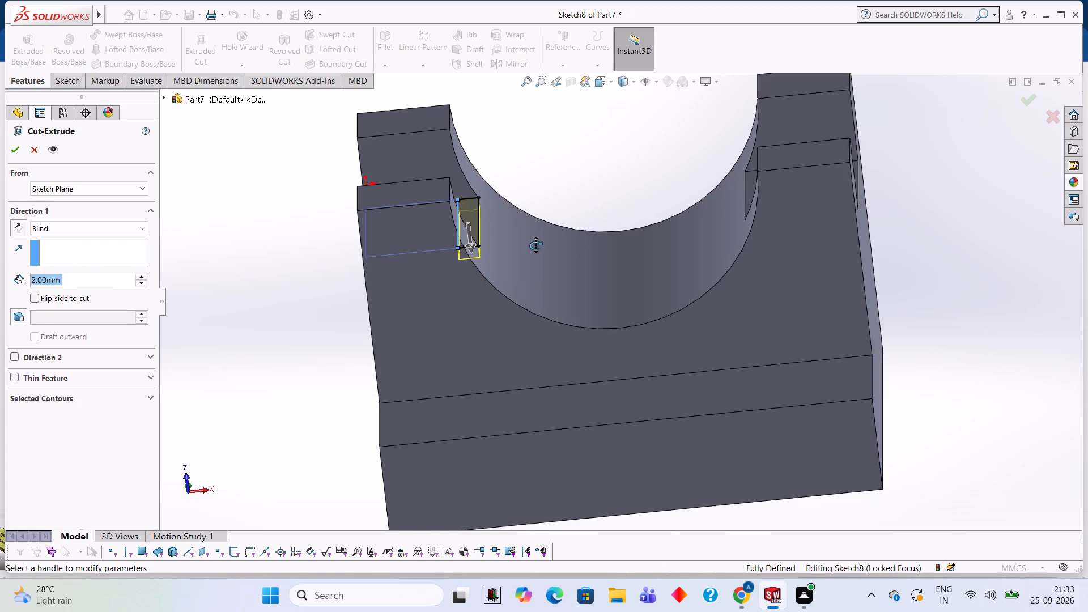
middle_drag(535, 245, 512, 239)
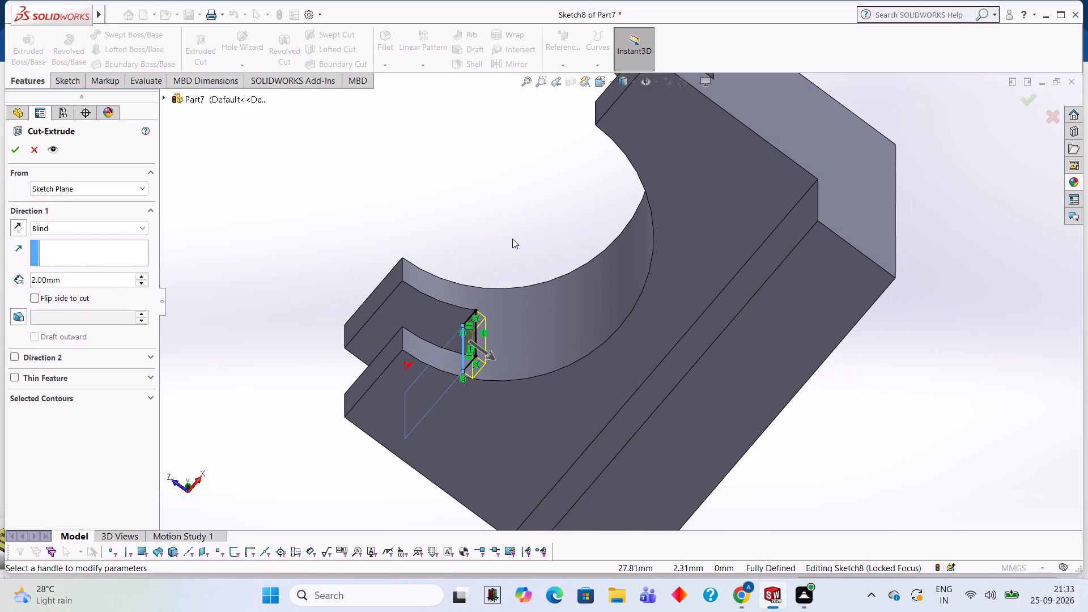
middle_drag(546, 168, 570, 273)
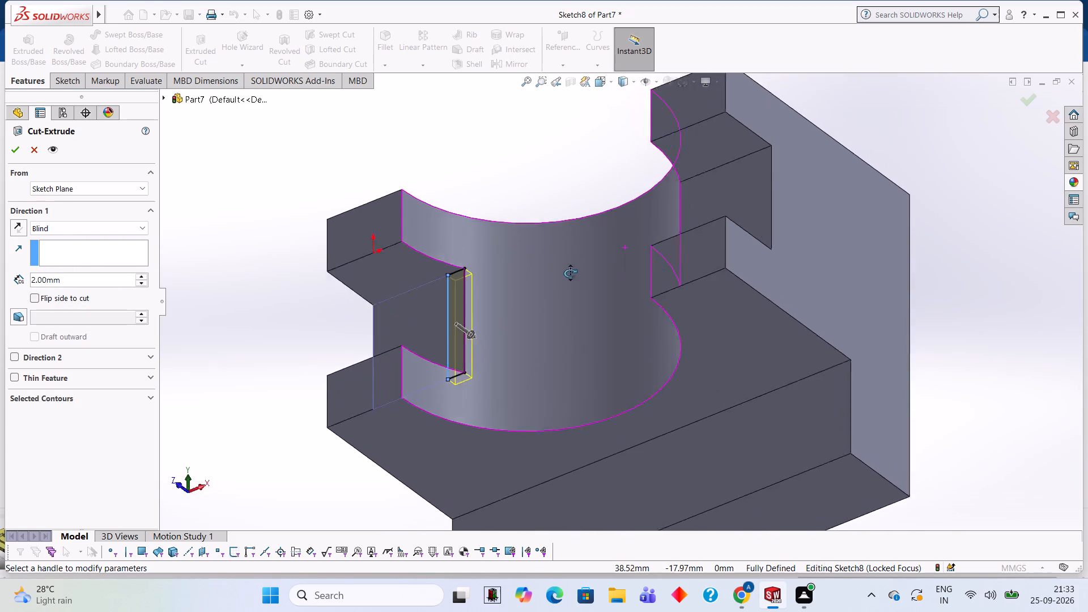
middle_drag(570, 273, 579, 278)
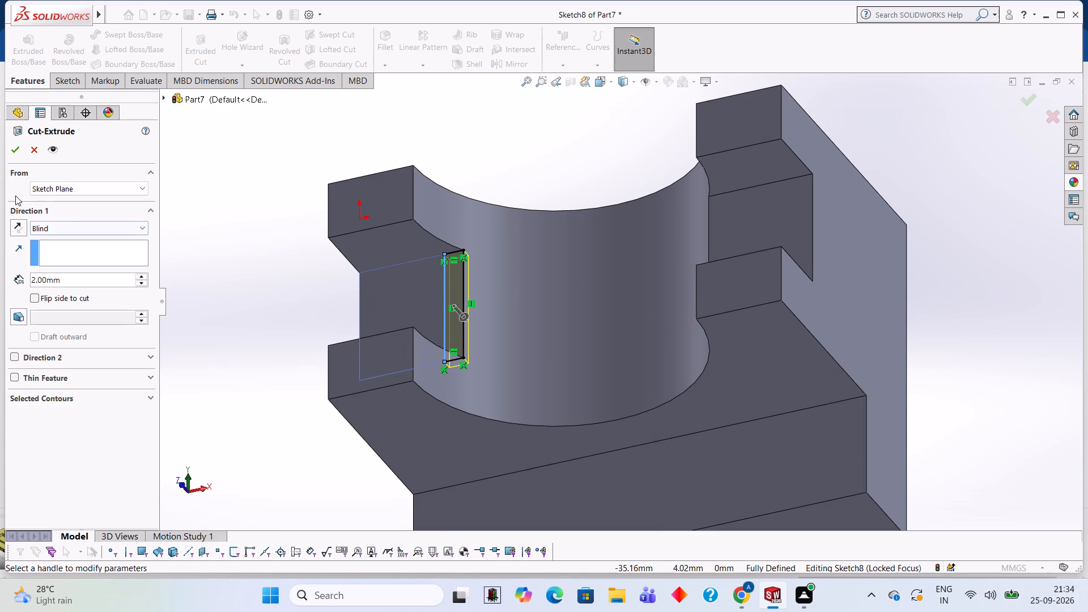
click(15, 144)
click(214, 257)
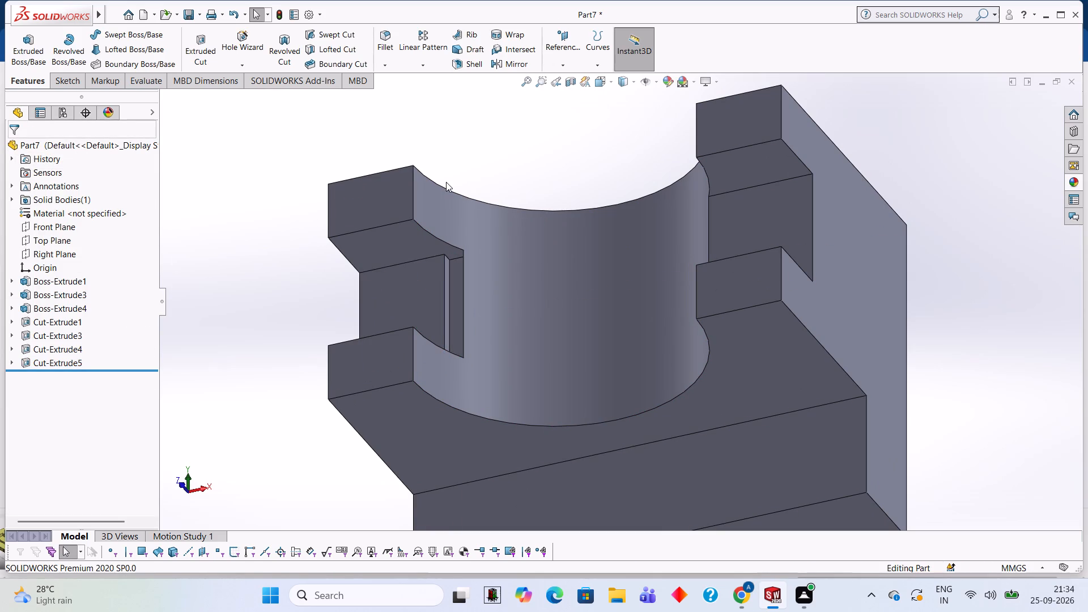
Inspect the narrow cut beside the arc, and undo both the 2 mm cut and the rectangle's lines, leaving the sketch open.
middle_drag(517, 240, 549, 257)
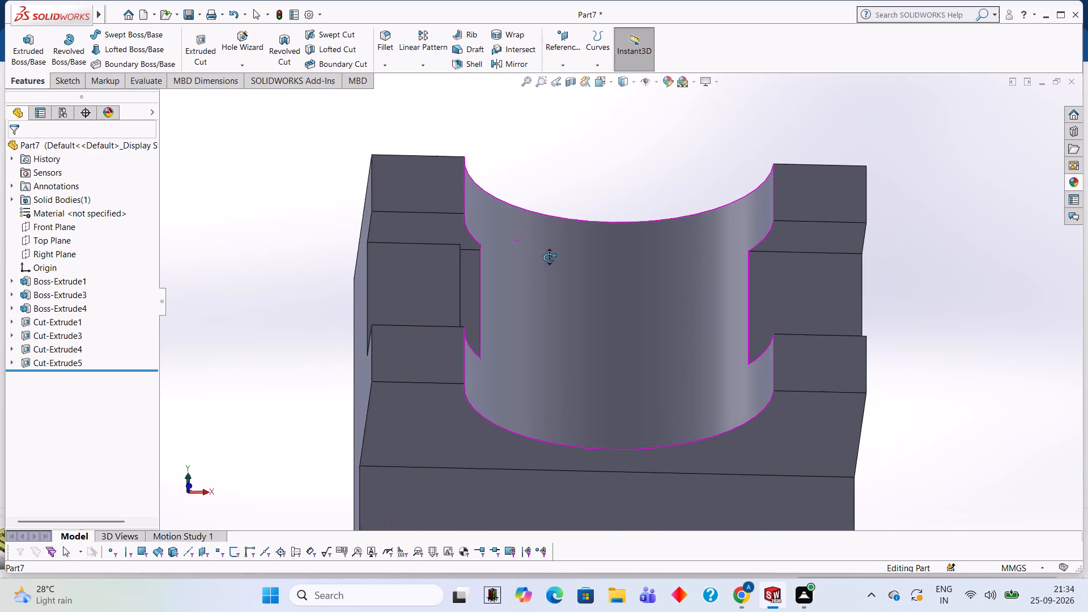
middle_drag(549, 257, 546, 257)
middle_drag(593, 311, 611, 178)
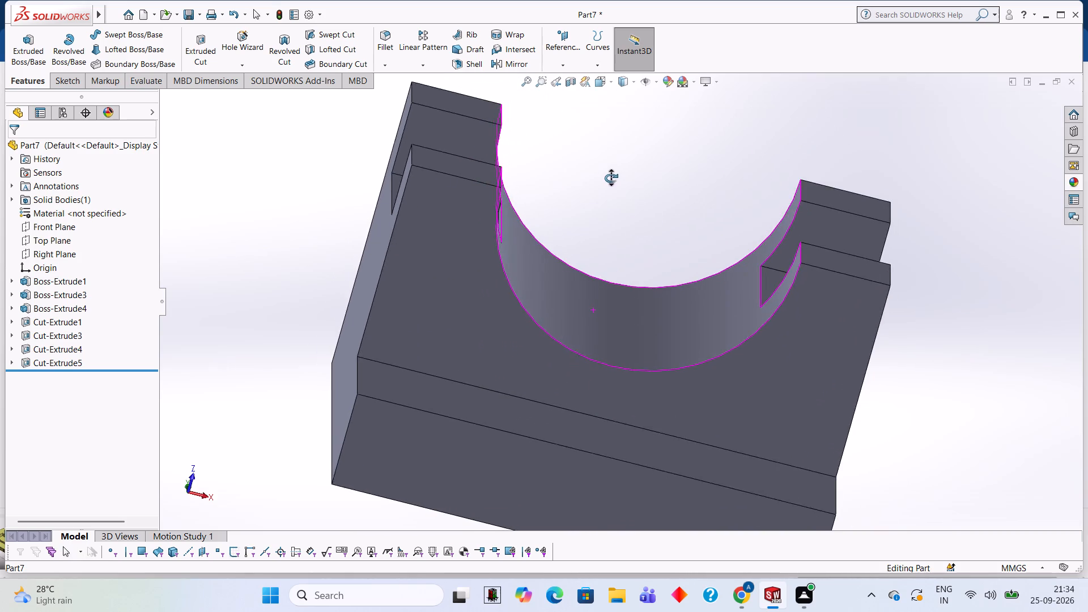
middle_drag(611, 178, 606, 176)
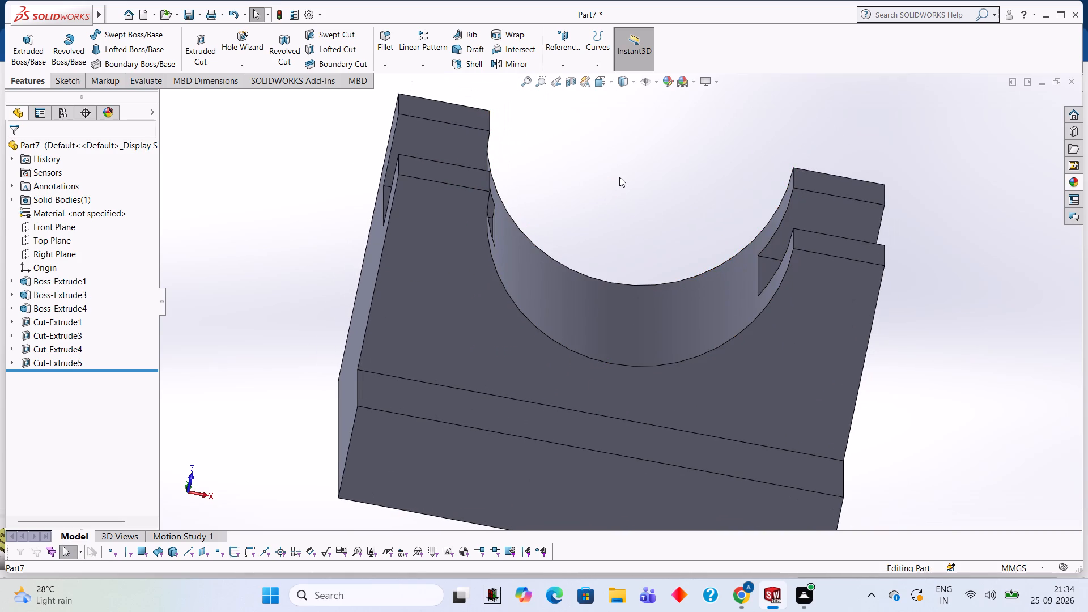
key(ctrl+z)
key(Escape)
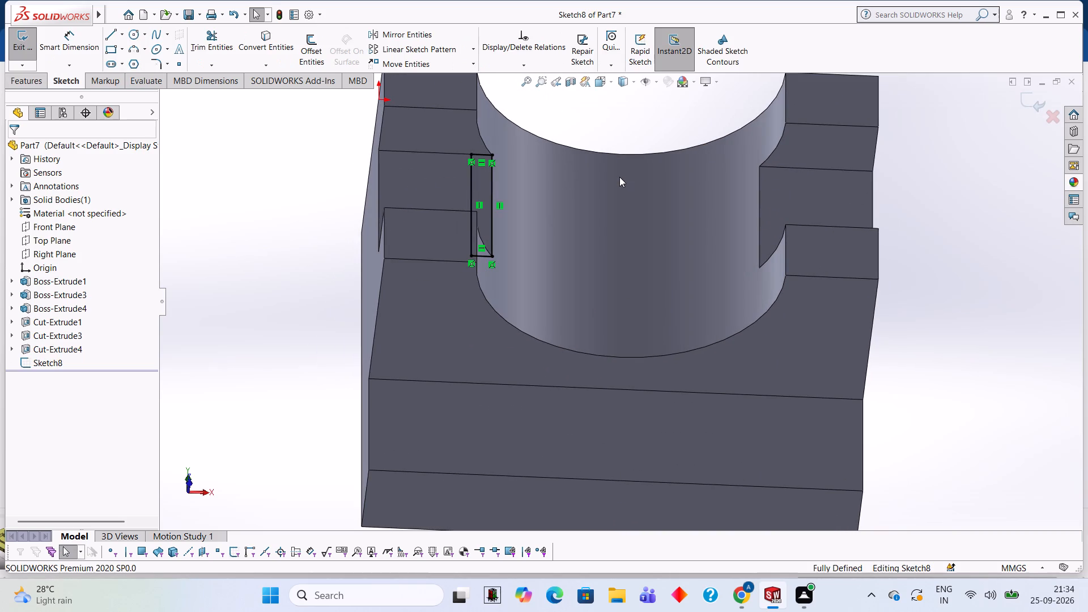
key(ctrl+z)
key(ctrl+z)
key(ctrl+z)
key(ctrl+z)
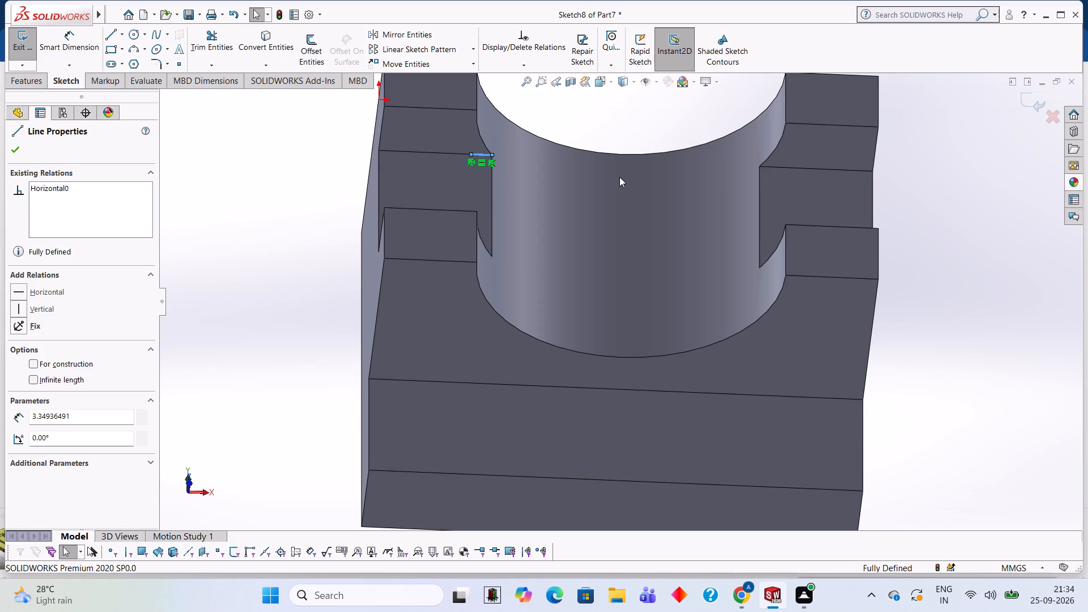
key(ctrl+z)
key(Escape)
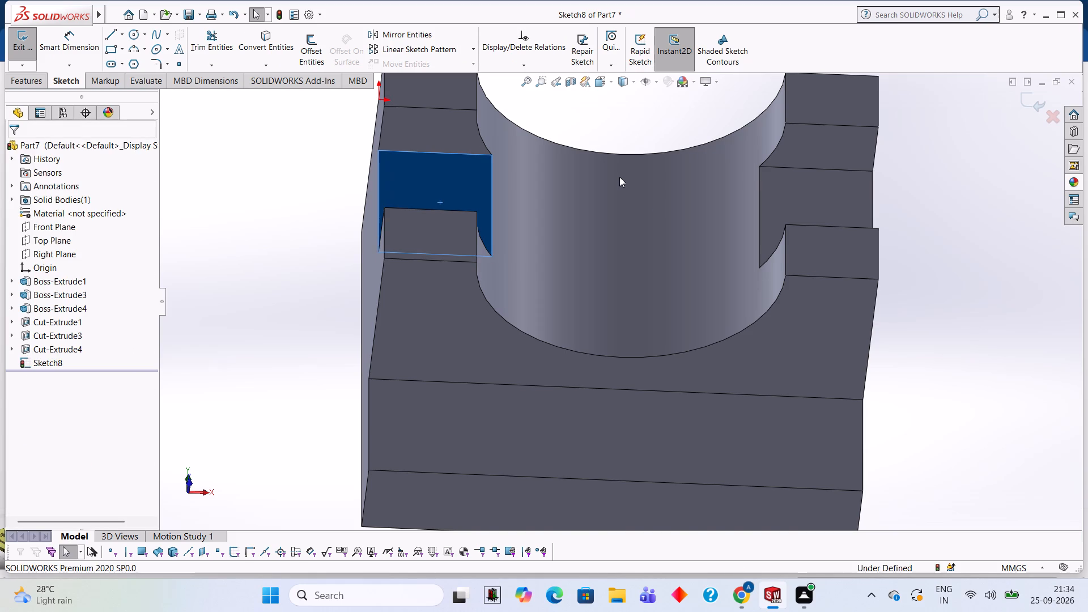
Examine the bracket's arc cutout, recessed faces and lower flange from several angles.
scroll(814, 368, up, 1)
middle_drag(807, 364, 809, 253)
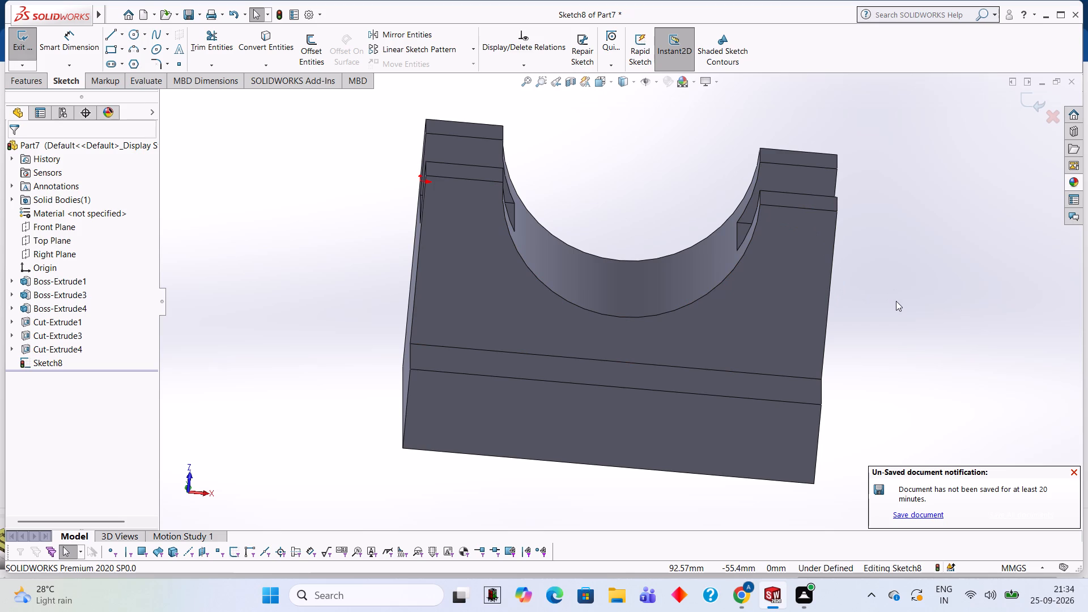
scroll(896, 301, up, 1)
middle_drag(883, 300, 864, 261)
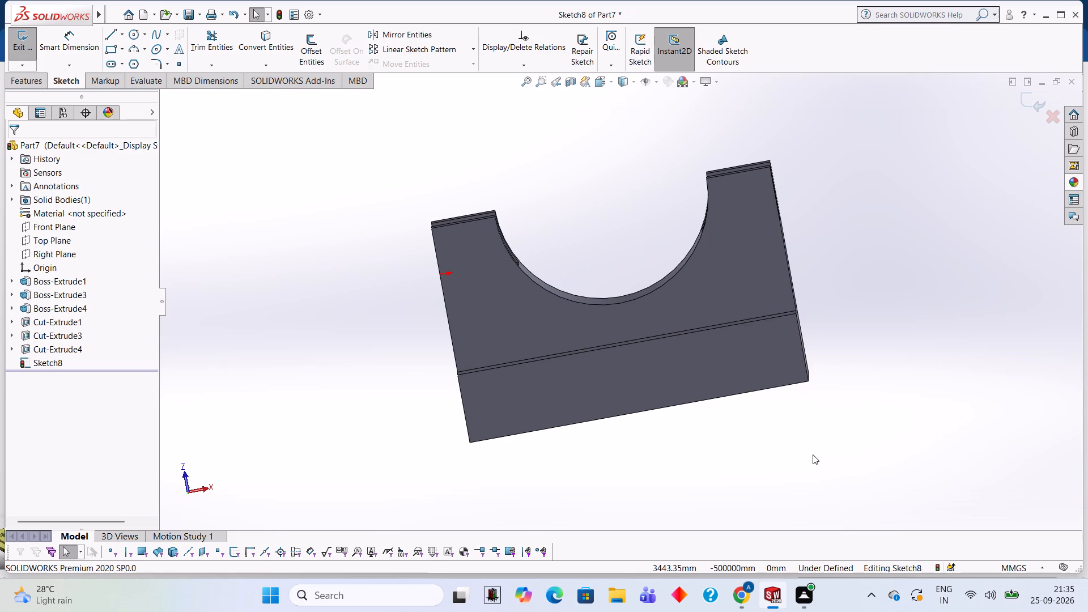
middle_drag(885, 237, 887, 299)
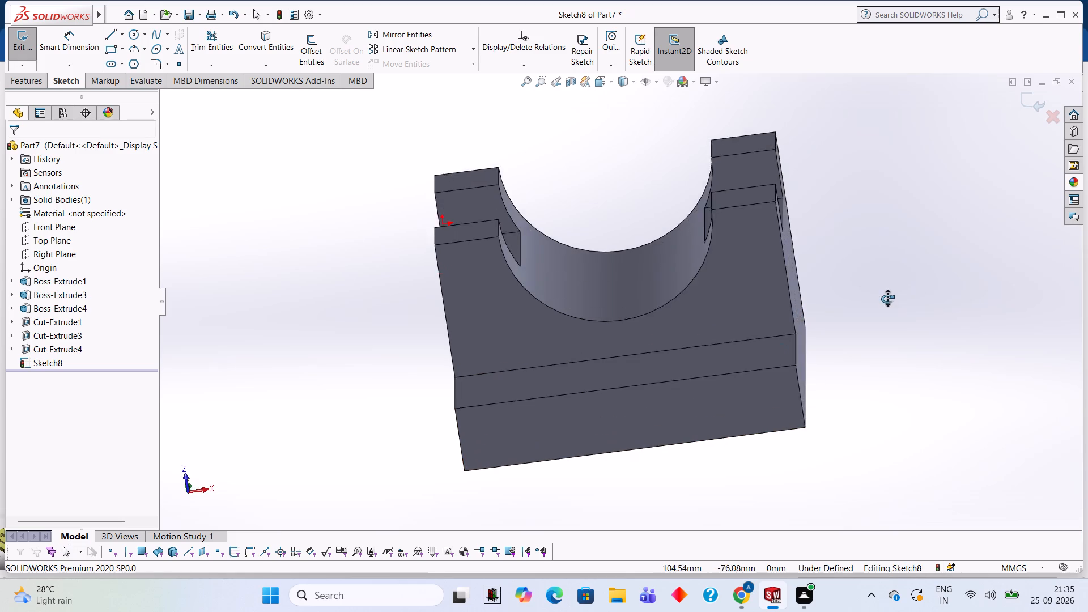
middle_drag(887, 299, 900, 298)
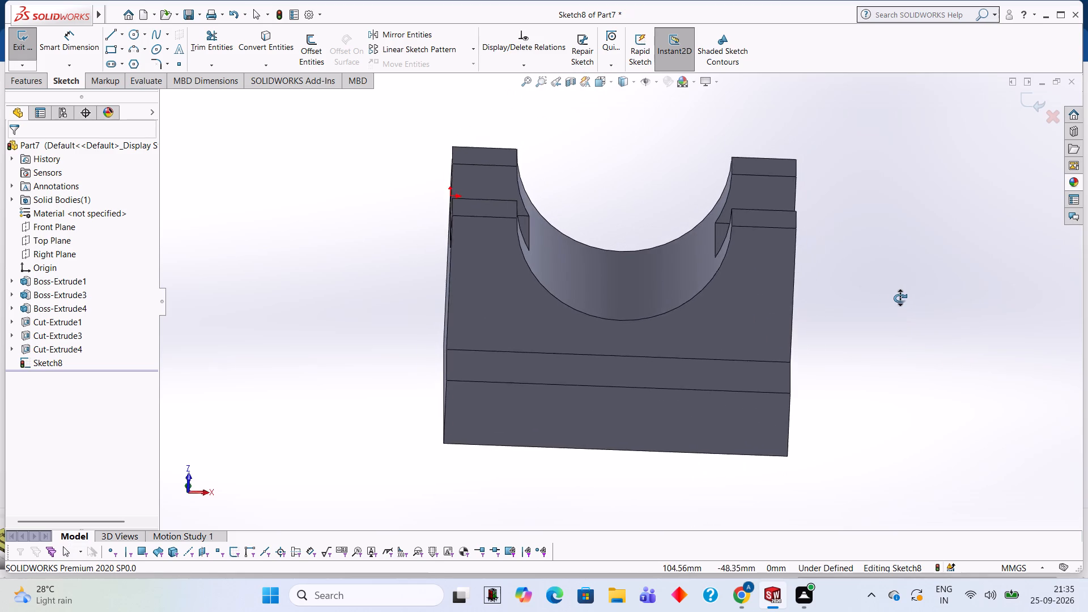
middle_drag(900, 298, 910, 297)
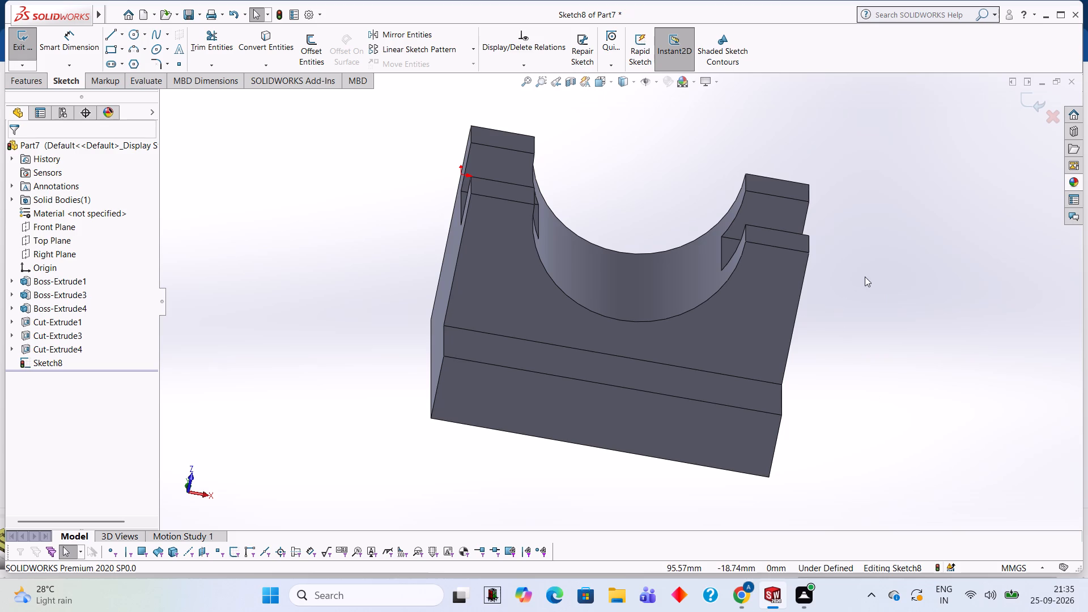
middle_drag(865, 277, 923, 420)
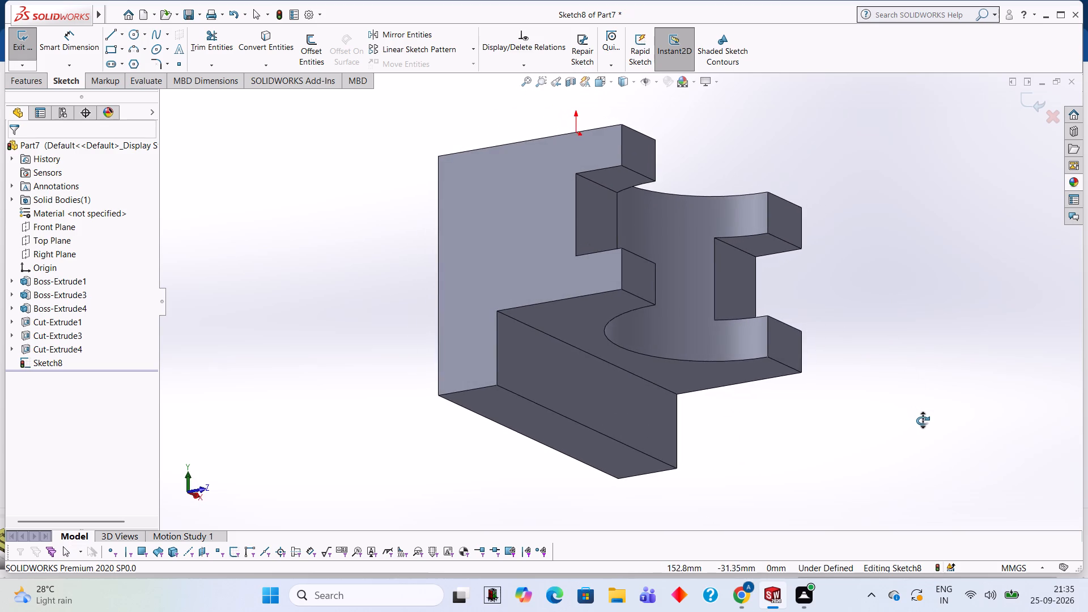
middle_drag(923, 420, 885, 355)
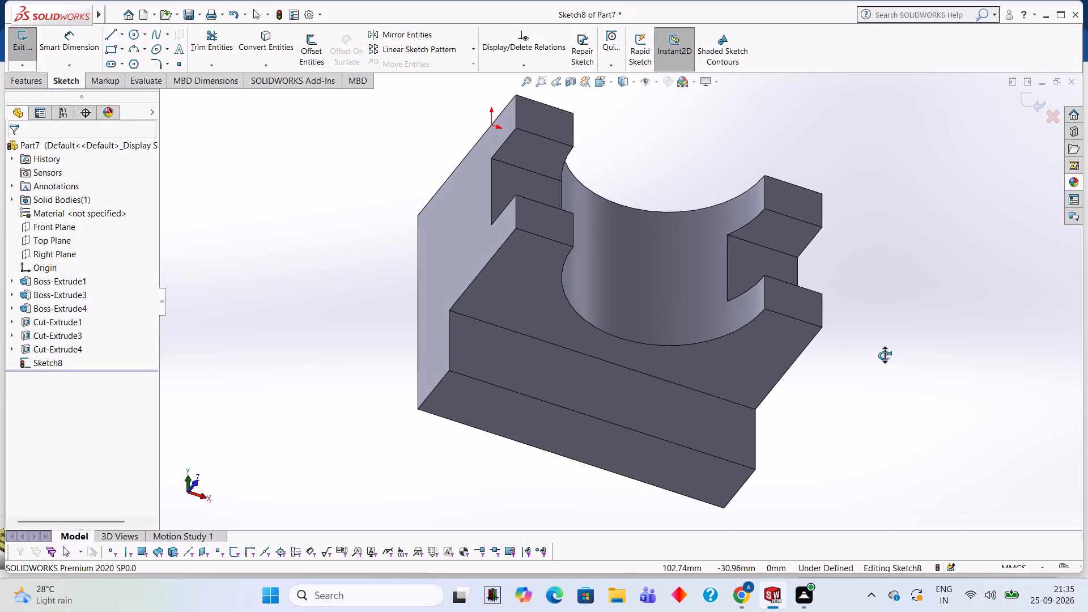
middle_drag(885, 355, 865, 347)
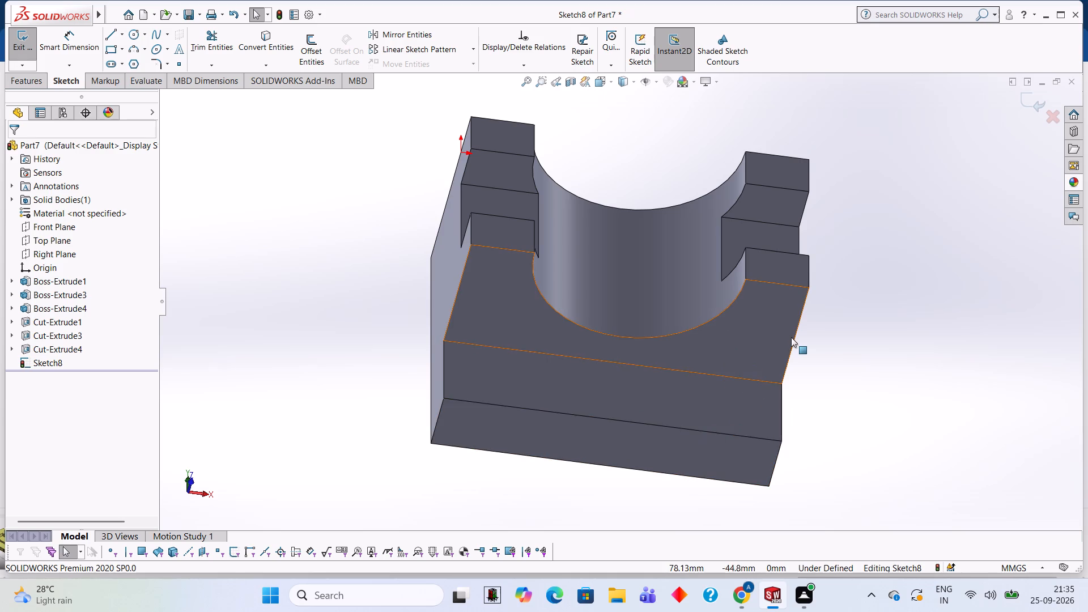
Exit the open sketch, leaving it without any geometry.
click(619, 439)
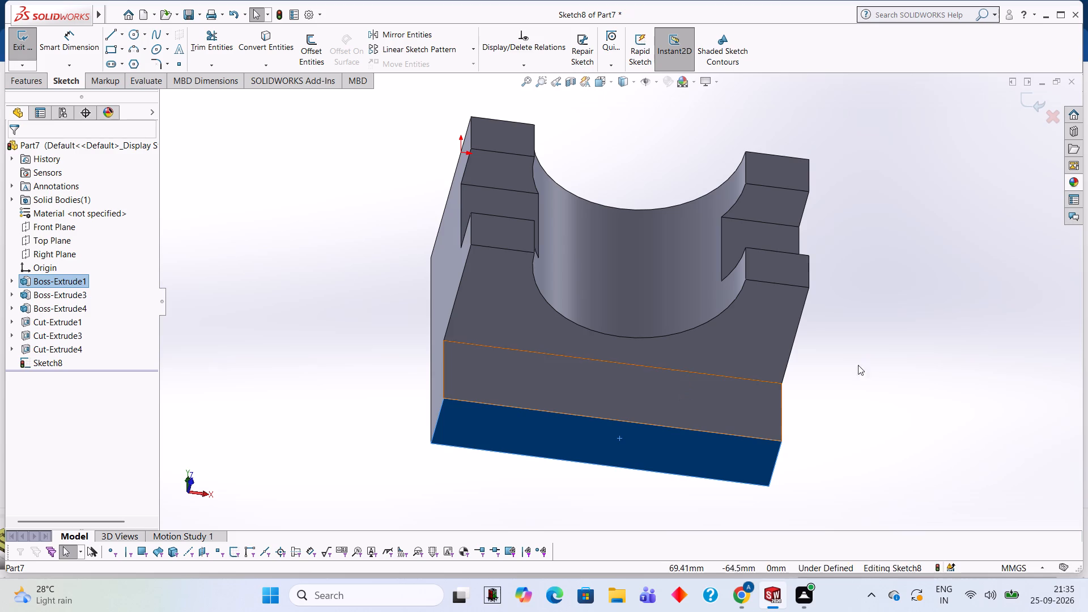
click(1037, 92)
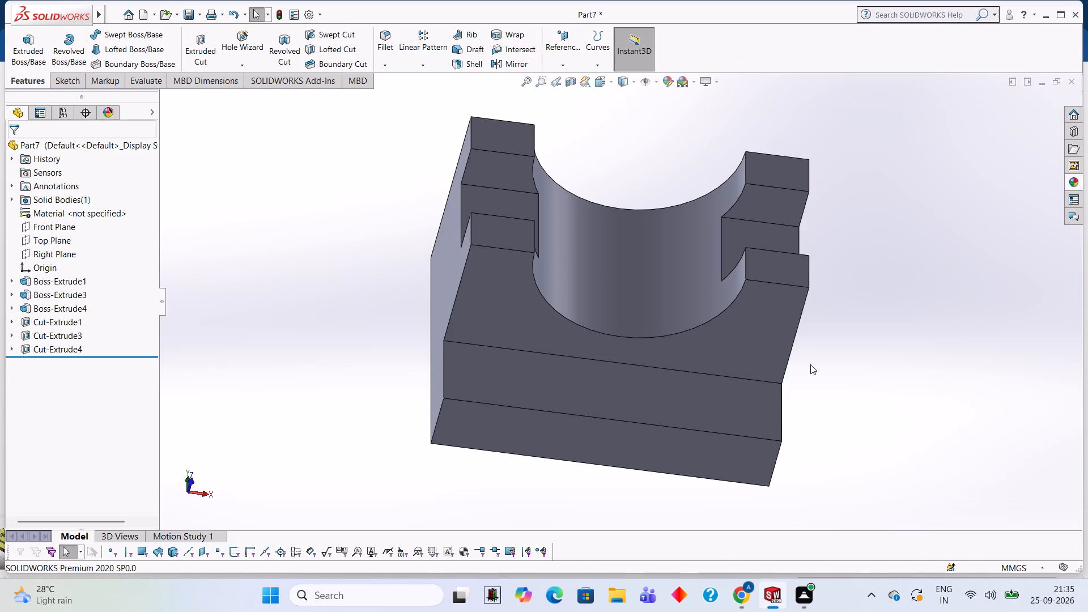
On the bracket's notched side face, sketch a 10 mm line down the flange's front edge and a closed 16 by 8 mm triangle below it.
middle_drag(821, 370, 819, 309)
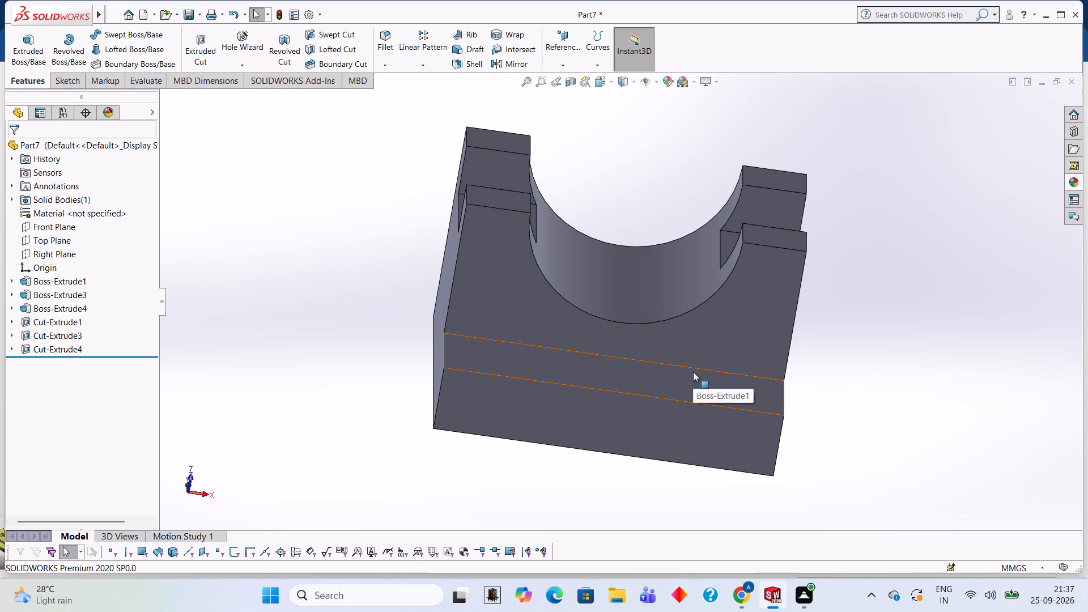
middle_drag(806, 304, 899, 418)
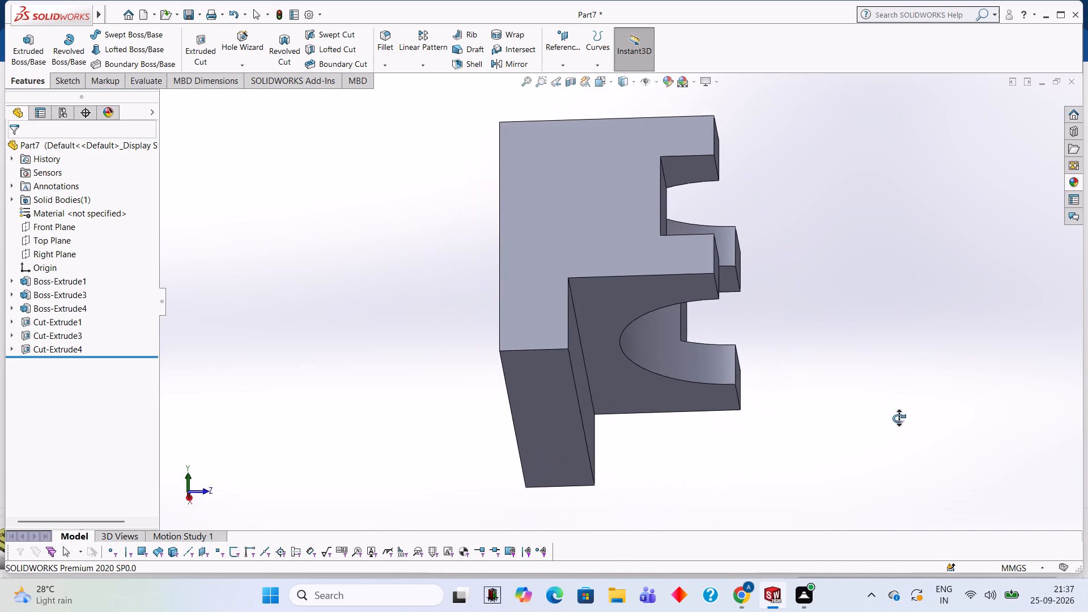
middle_drag(899, 418, 899, 418)
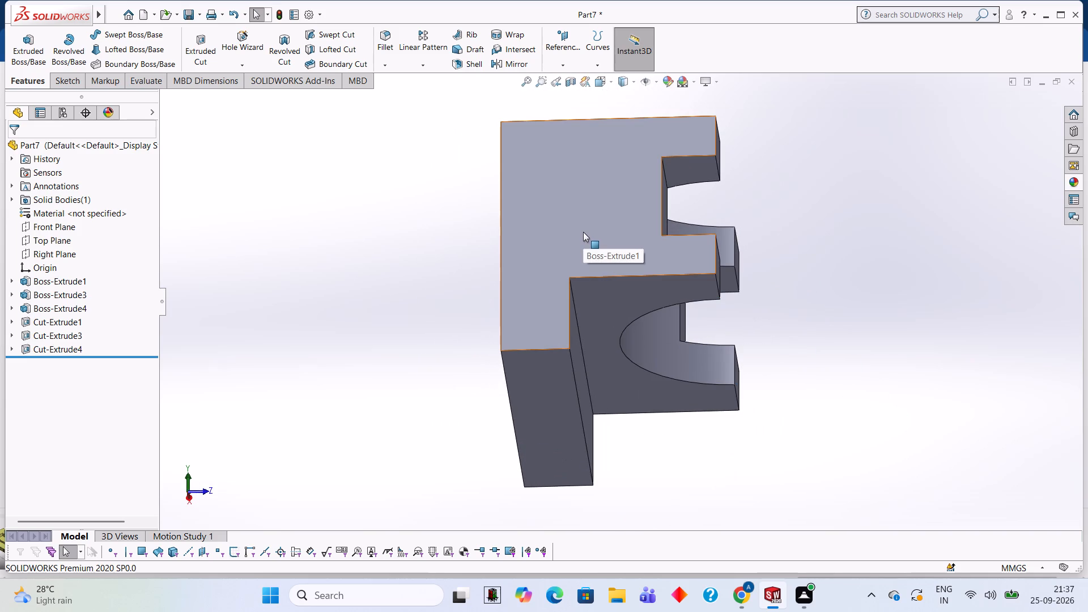
click(584, 227)
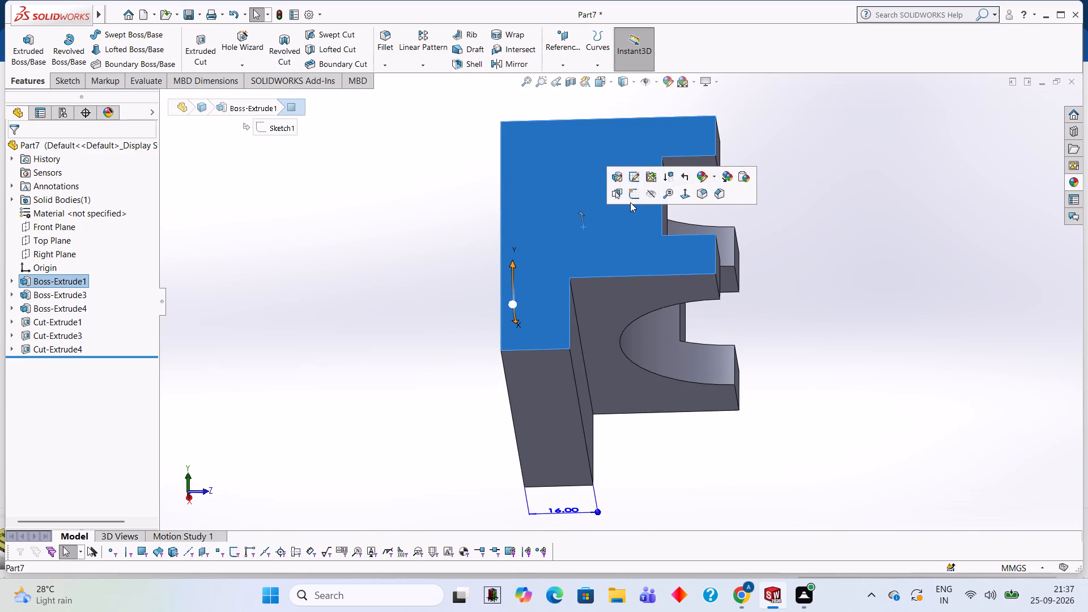
click(632, 198)
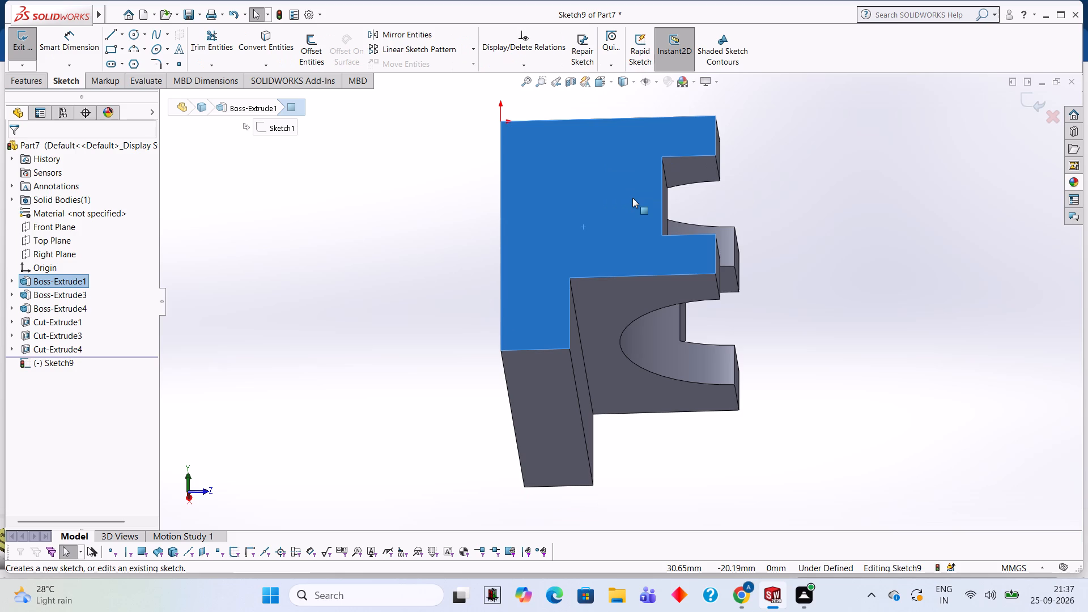
key(ctrl+8)
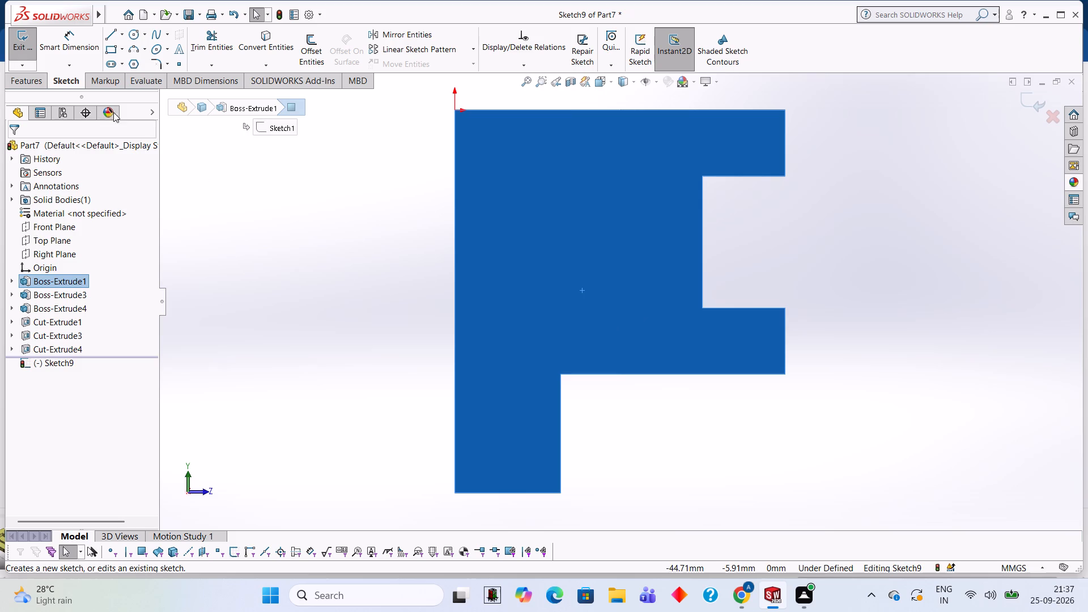
click(110, 35)
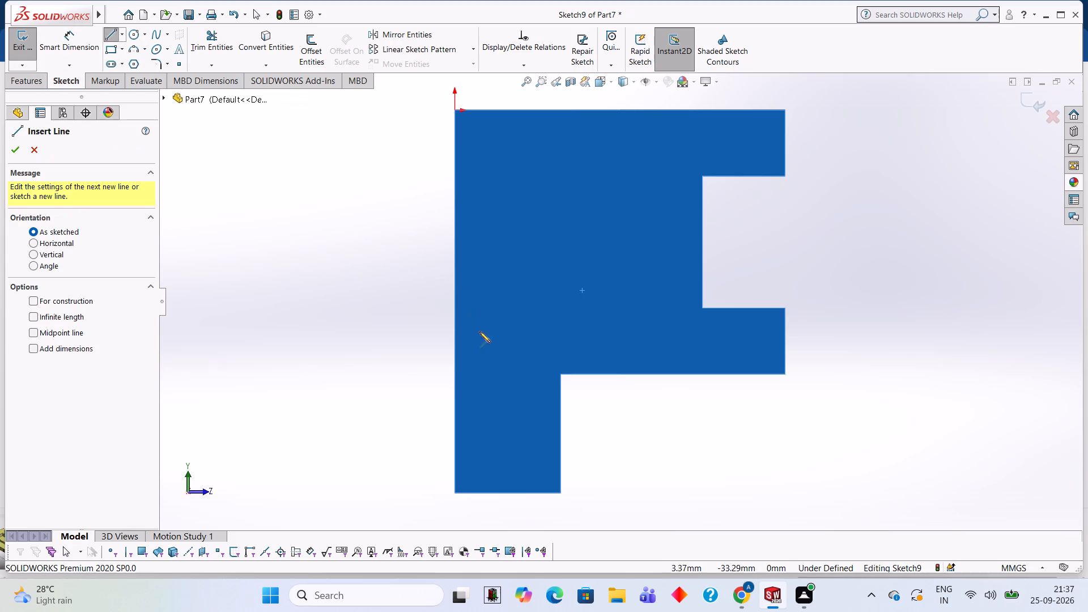
click(560, 376)
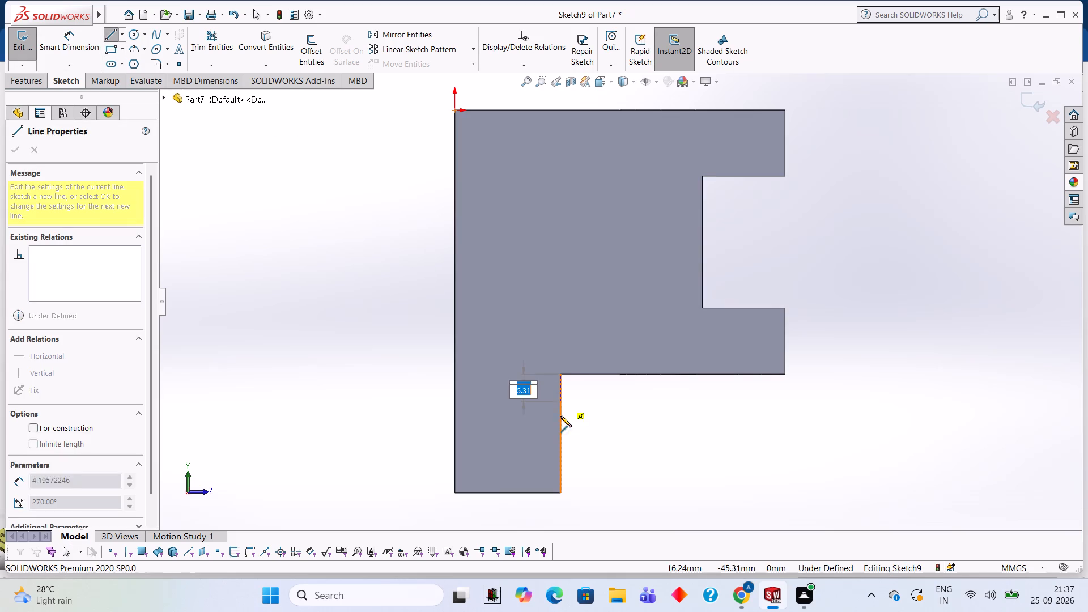
text(10)
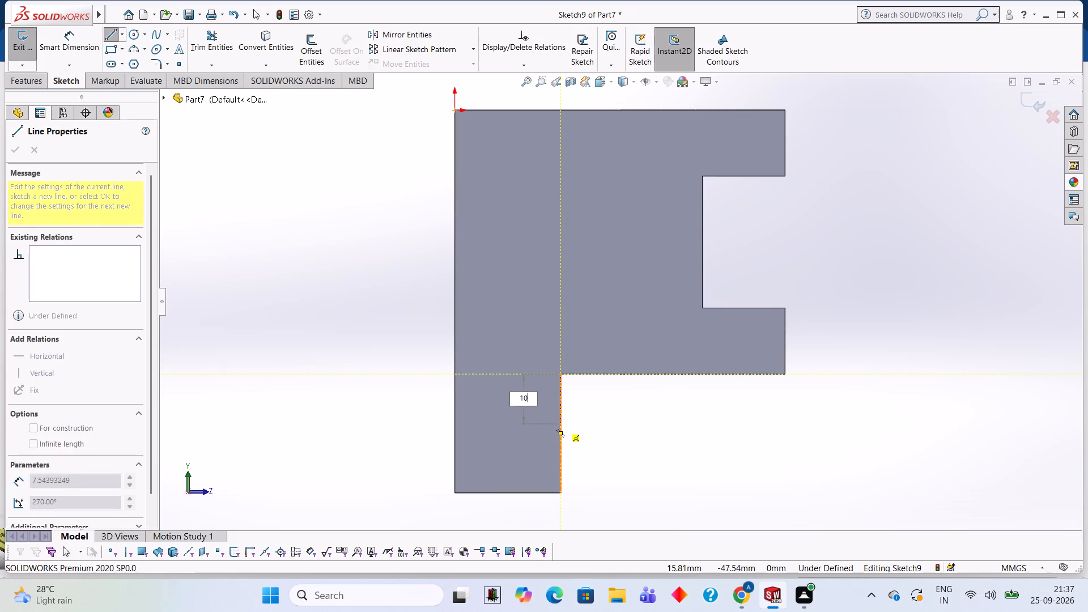
key(Return)
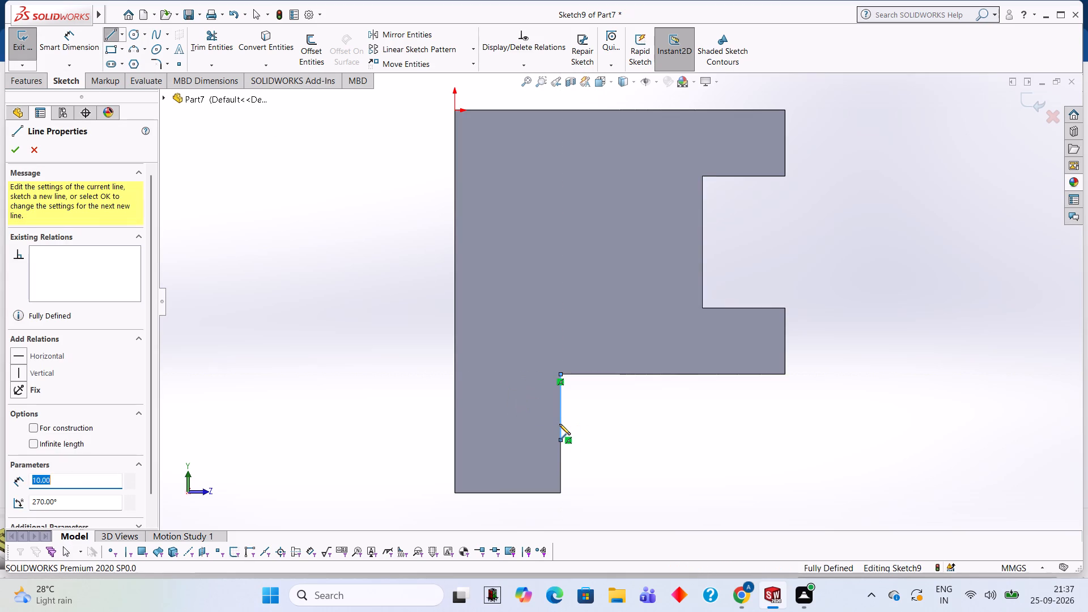
click(452, 491)
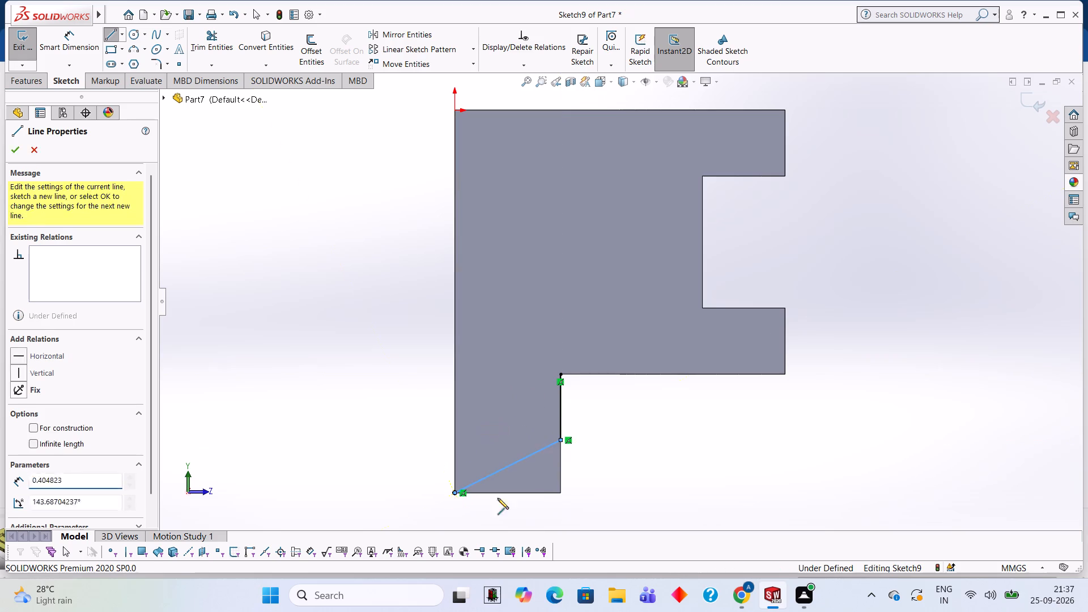
click(561, 494)
click(560, 440)
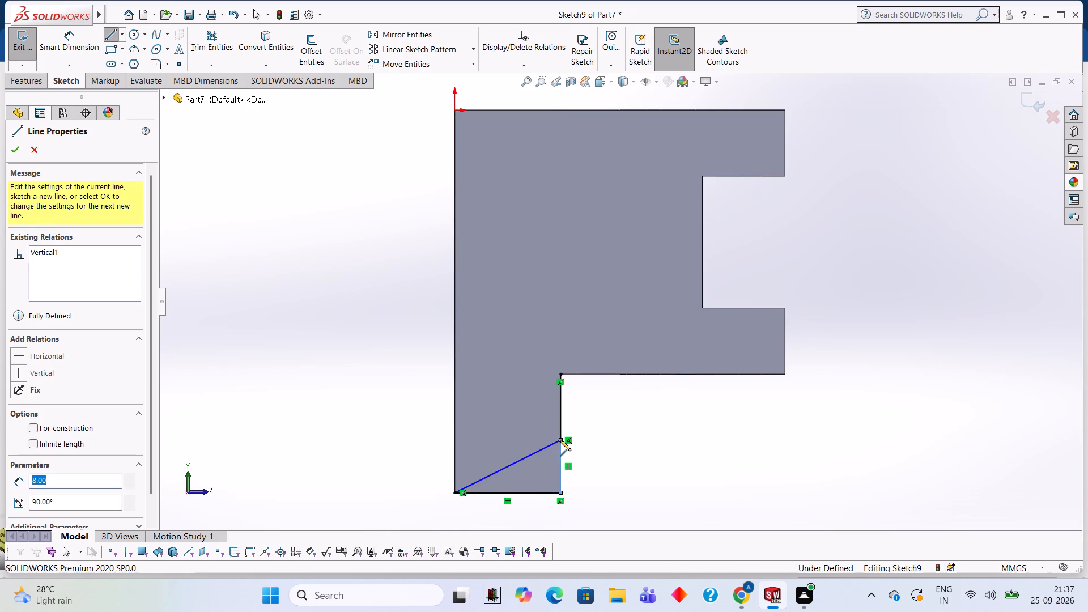
Trim away the 10 mm vertical line above the triangle, keeping only the closed triangular profile.
click(224, 42)
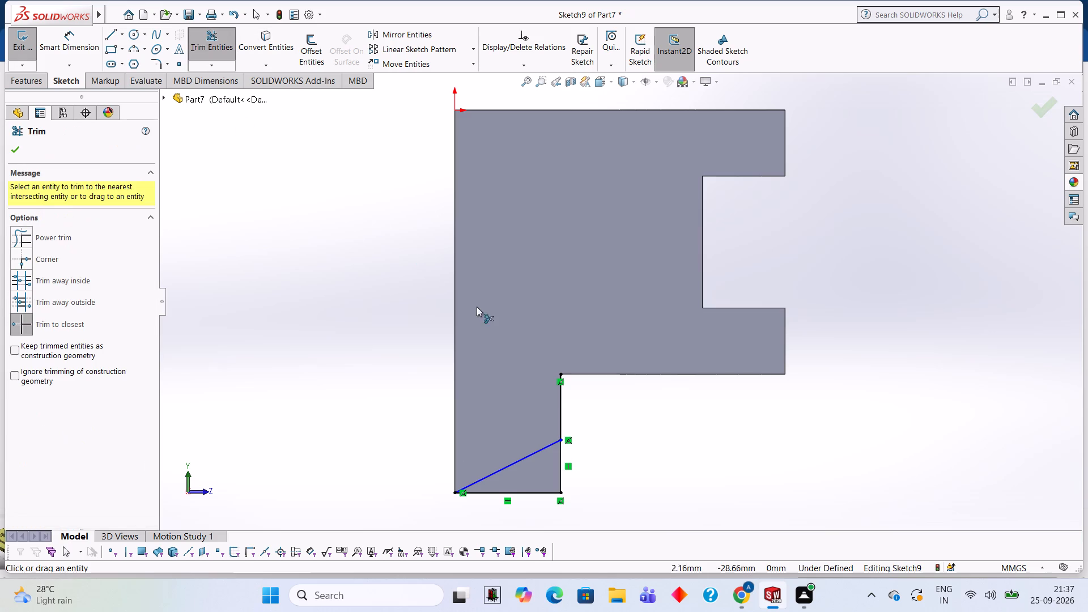
click(558, 395)
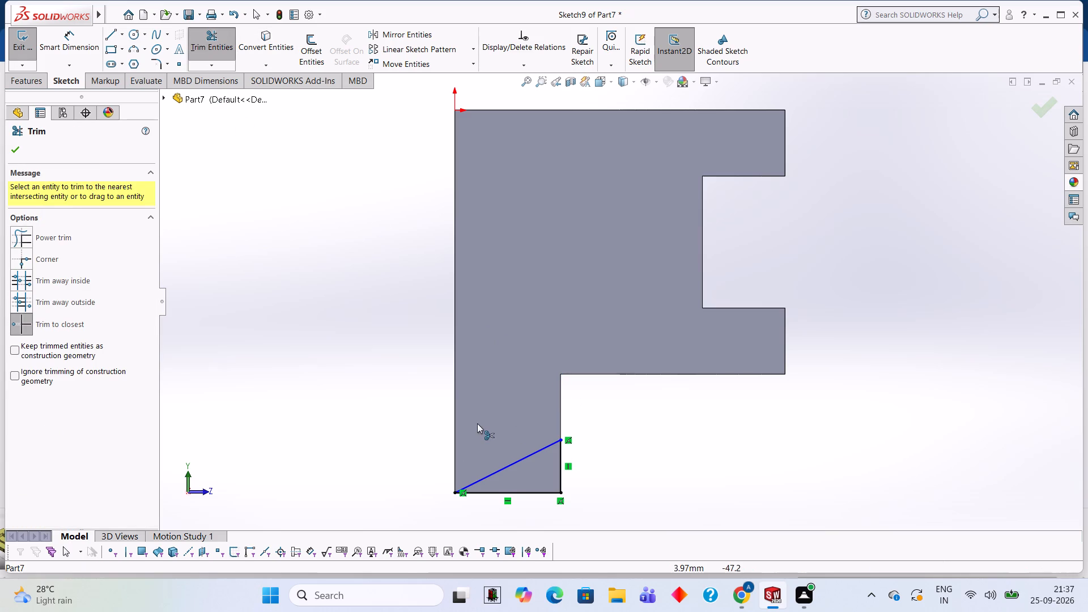
middle_drag(762, 445, 707, 423)
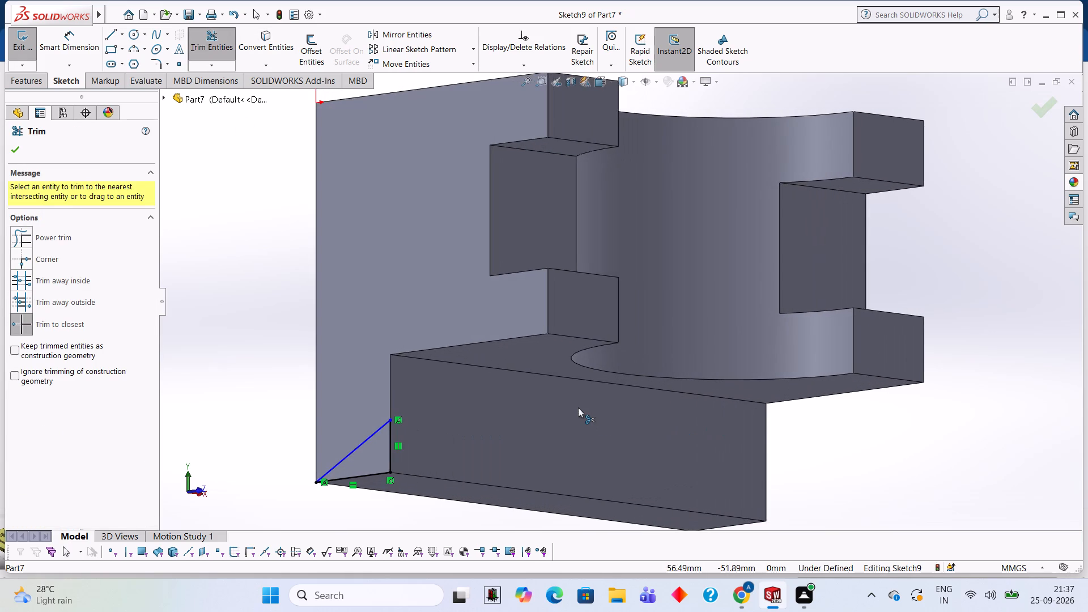
middle_drag(578, 407, 558, 406)
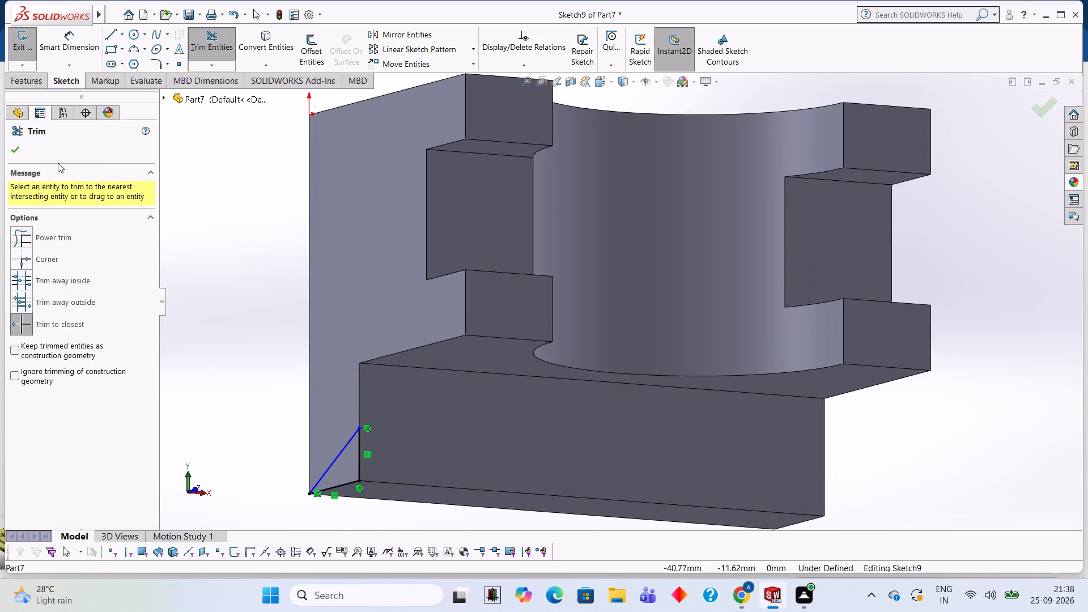
click(15, 147)
Cut-extrude the triangular profile 80 mm blind along the flange's full length to bevel its lower edge.
click(26, 81)
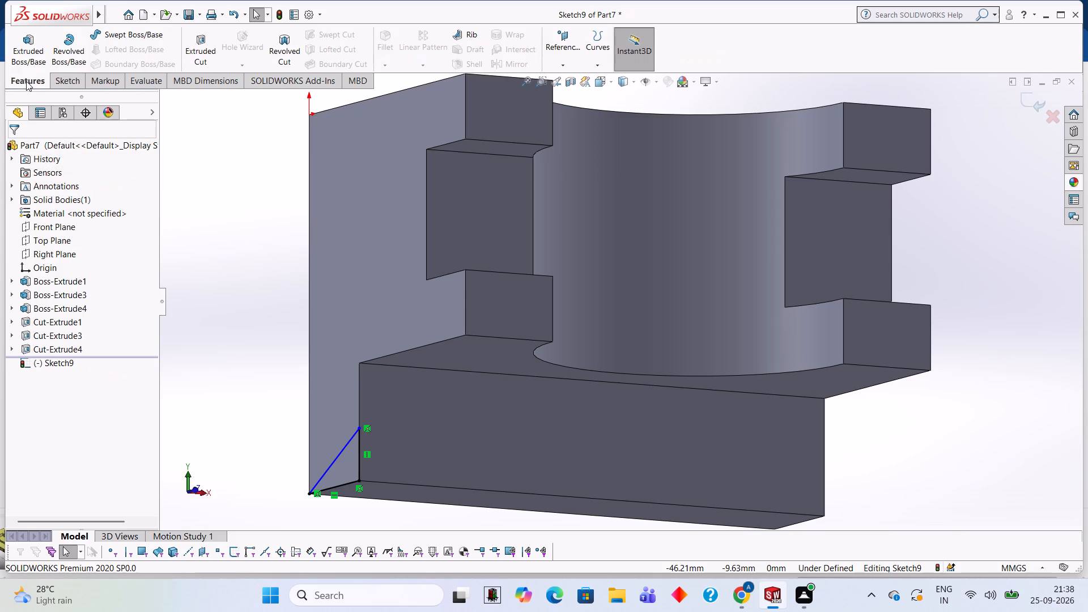
click(198, 51)
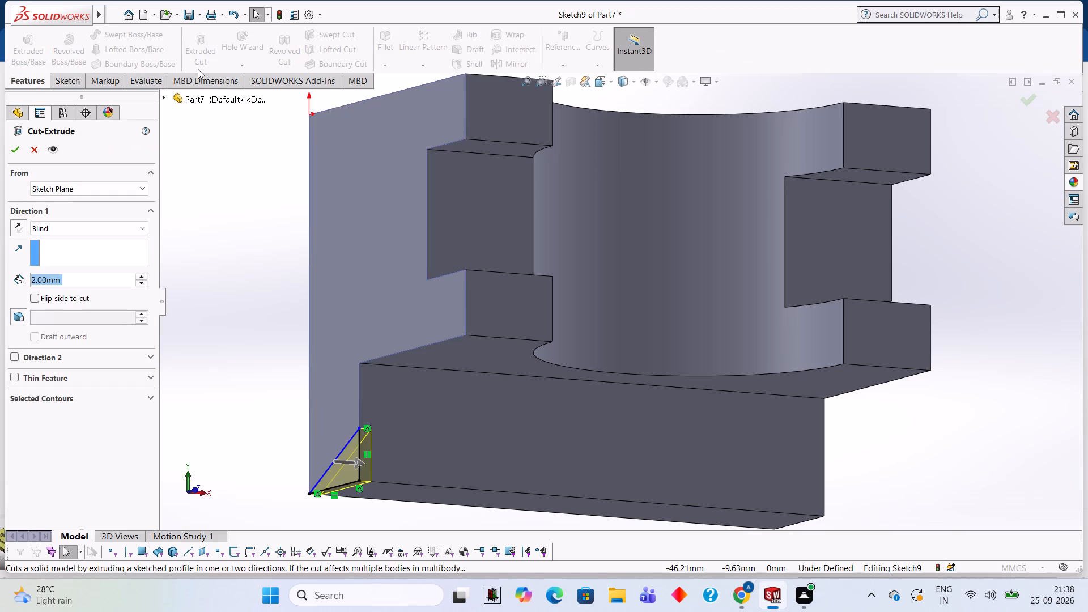
text(80)
key(Return)
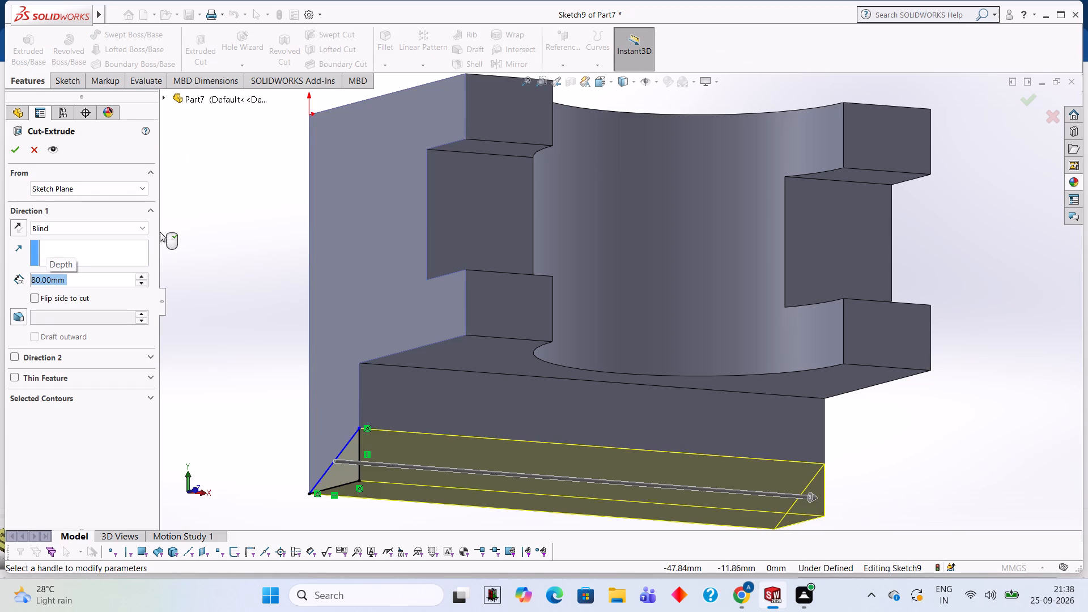
middle_drag(749, 299, 742, 295)
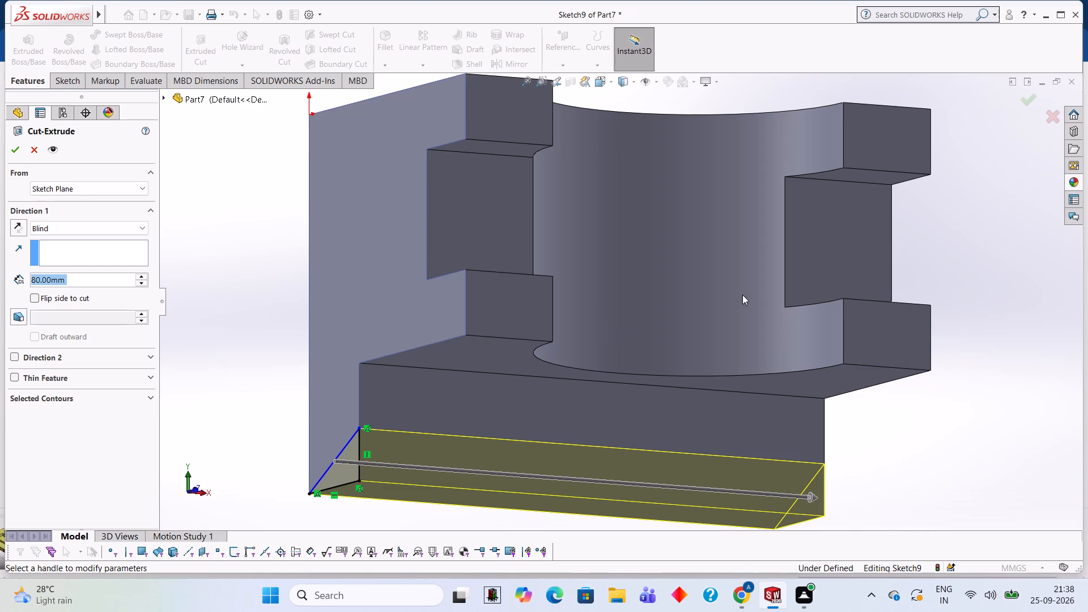
middle_drag(742, 295, 725, 208)
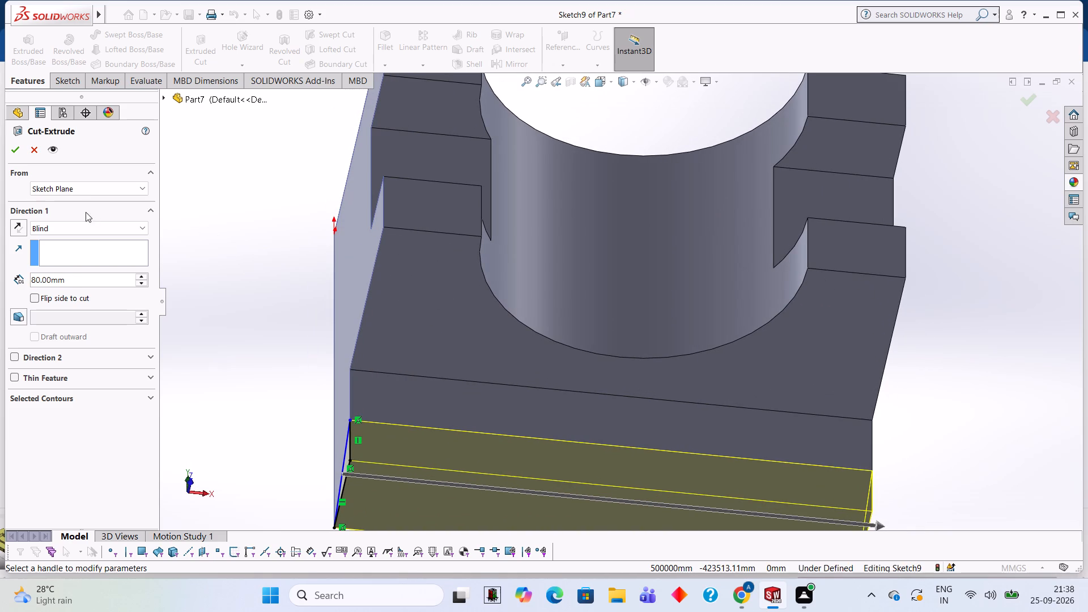
click(17, 150)
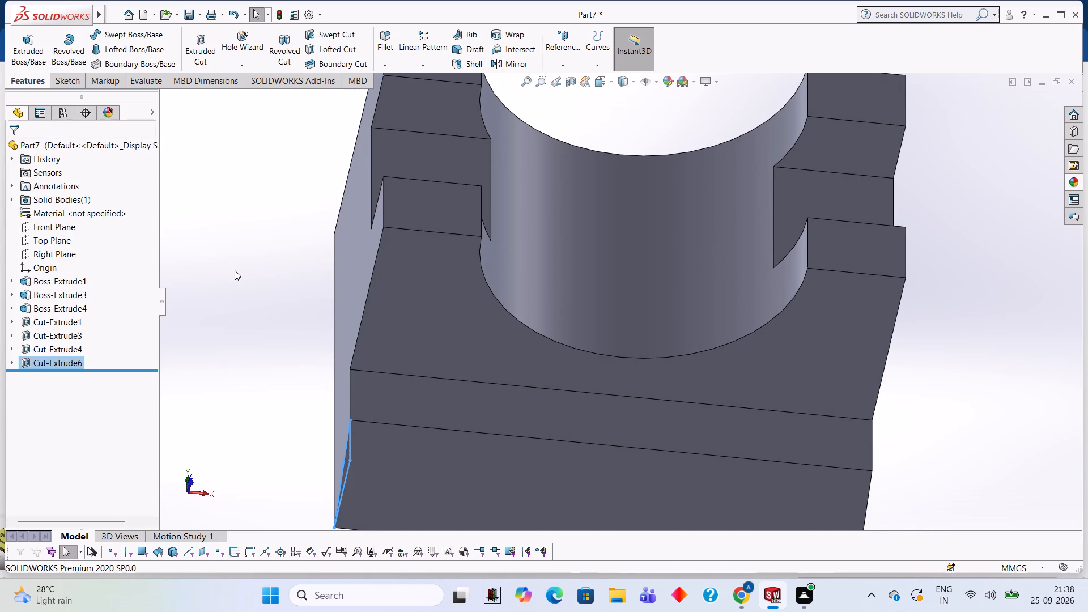
click(233, 269)
Inspect the beveled lower flange edge and the whole bracket from several angles.
middle_drag(238, 271, 297, 274)
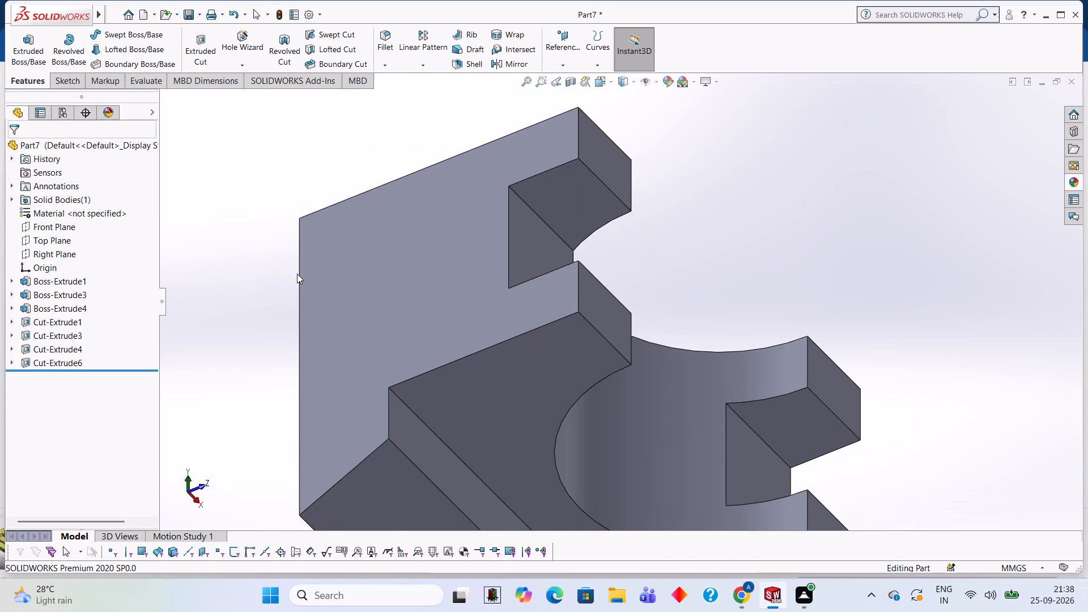
scroll(297, 274, up, 4)
middle_drag(296, 274, 248, 250)
middle_drag(880, 416, 860, 326)
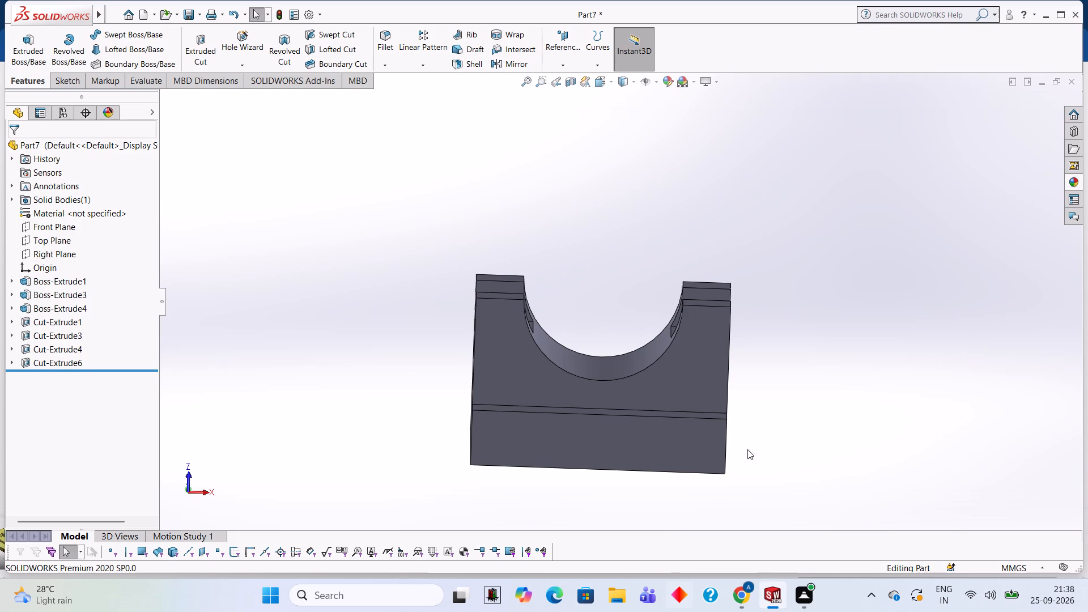
middle_drag(823, 329, 826, 505)
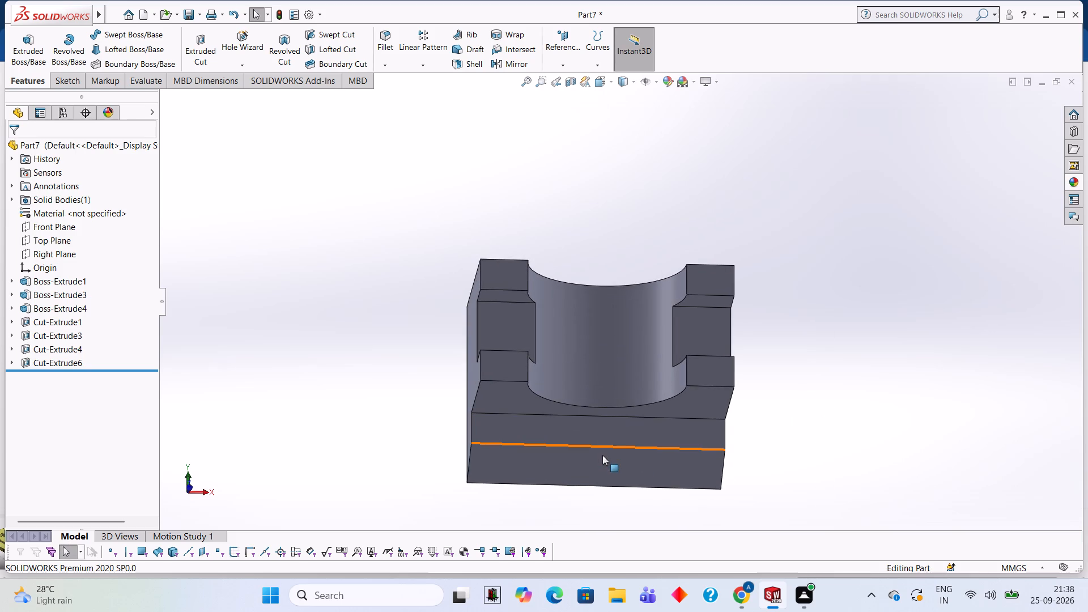
Start a sketch on the flange's narrow front face and draw a 20 mm horizontal line from its lower edge's midpoint.
click(606, 439)
click(658, 407)
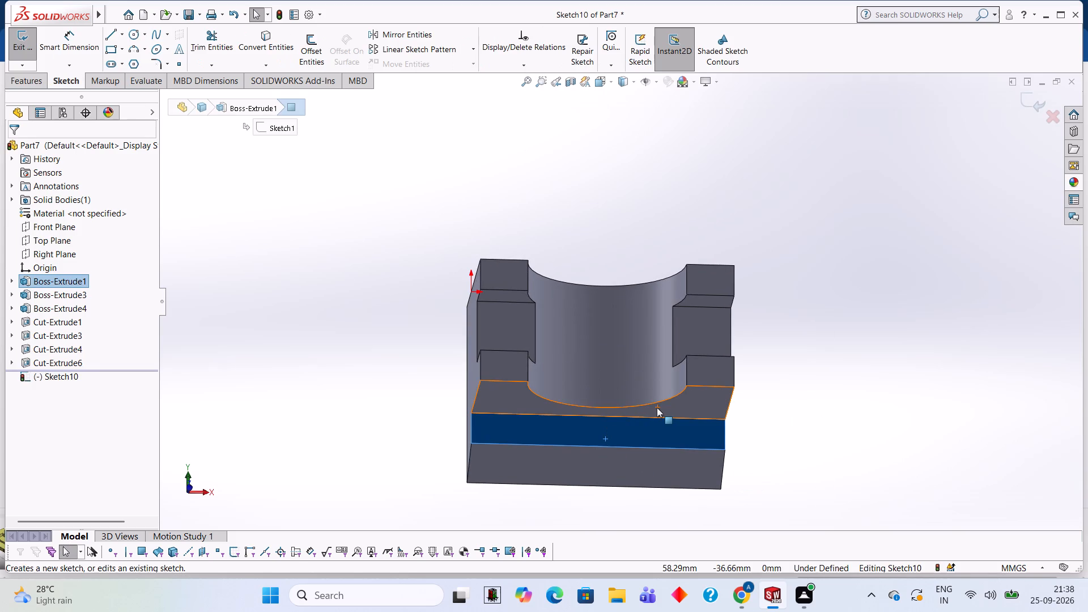
key(ctrl+8)
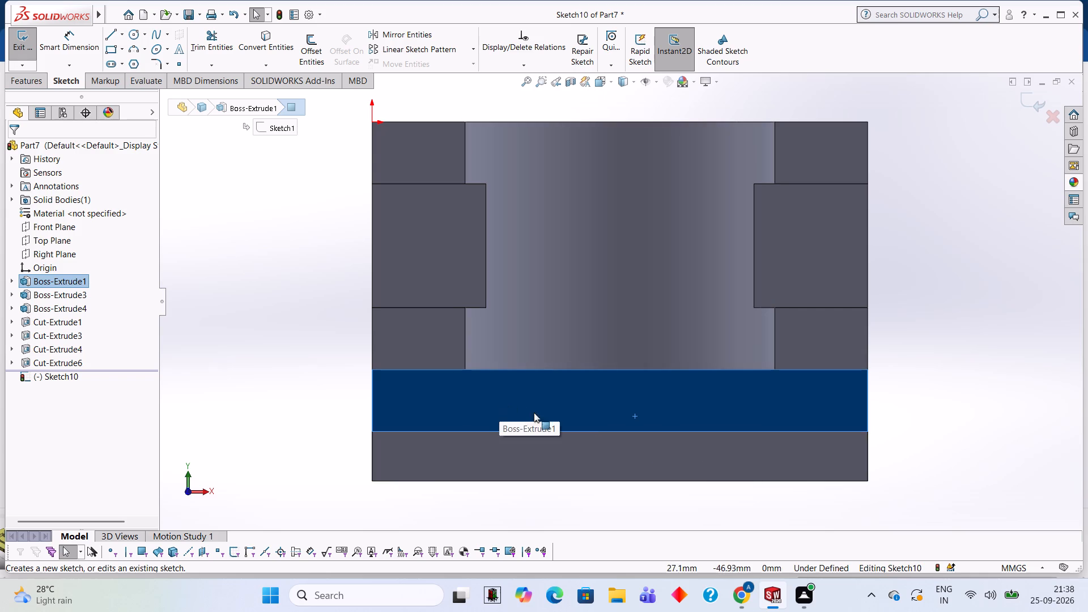
click(106, 41)
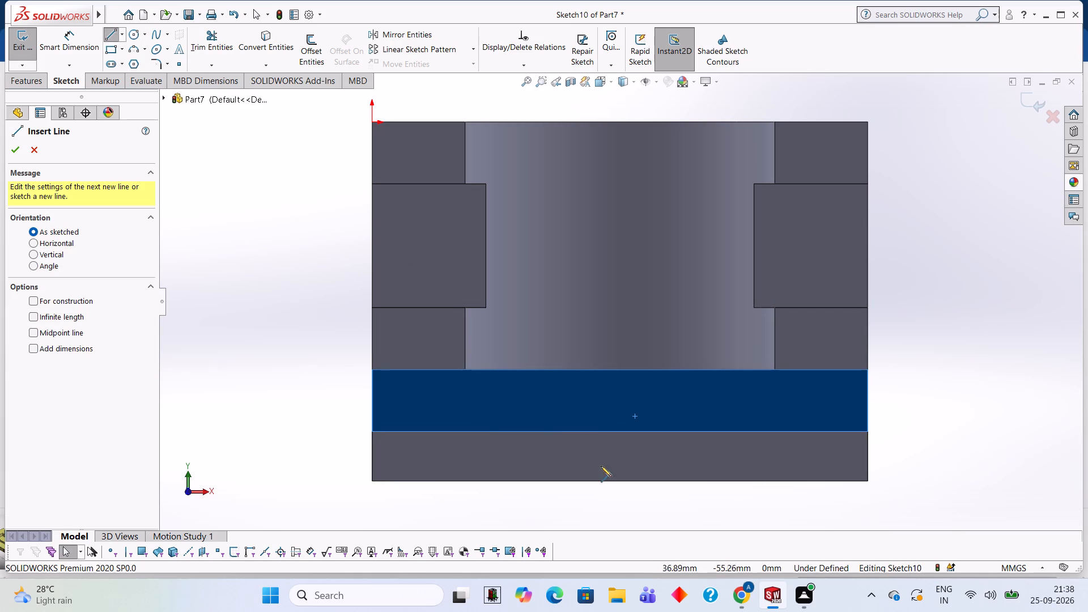
click(619, 433)
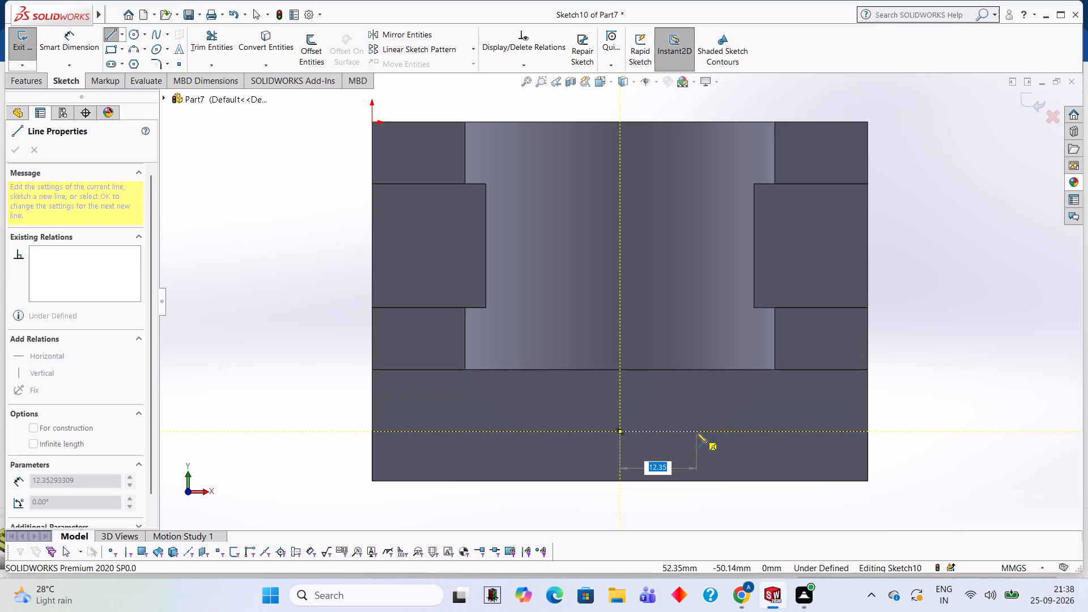
text(20)
key(Return)
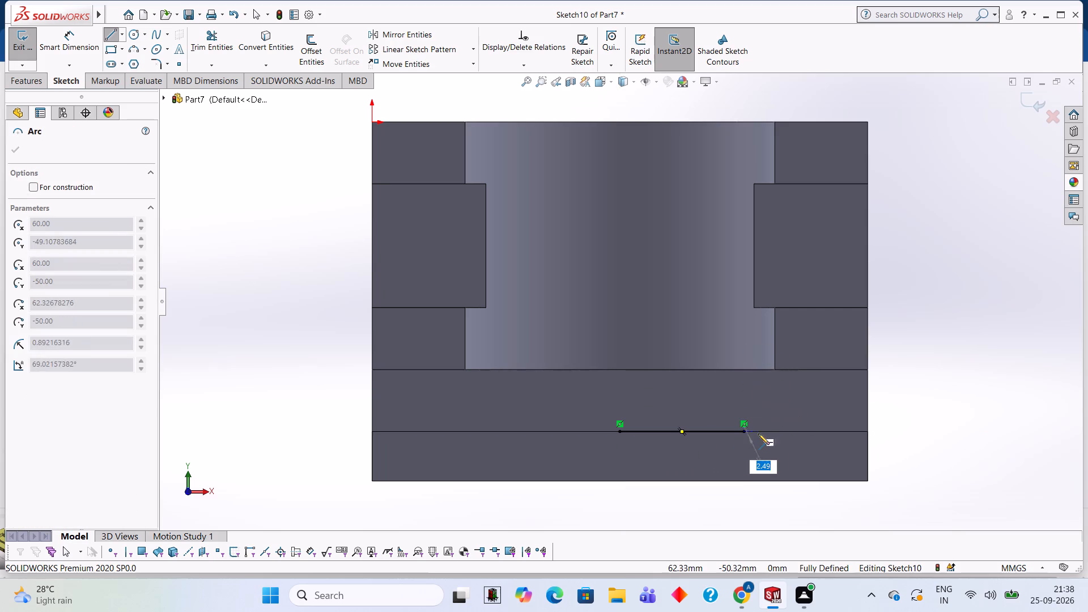
key(Escape)
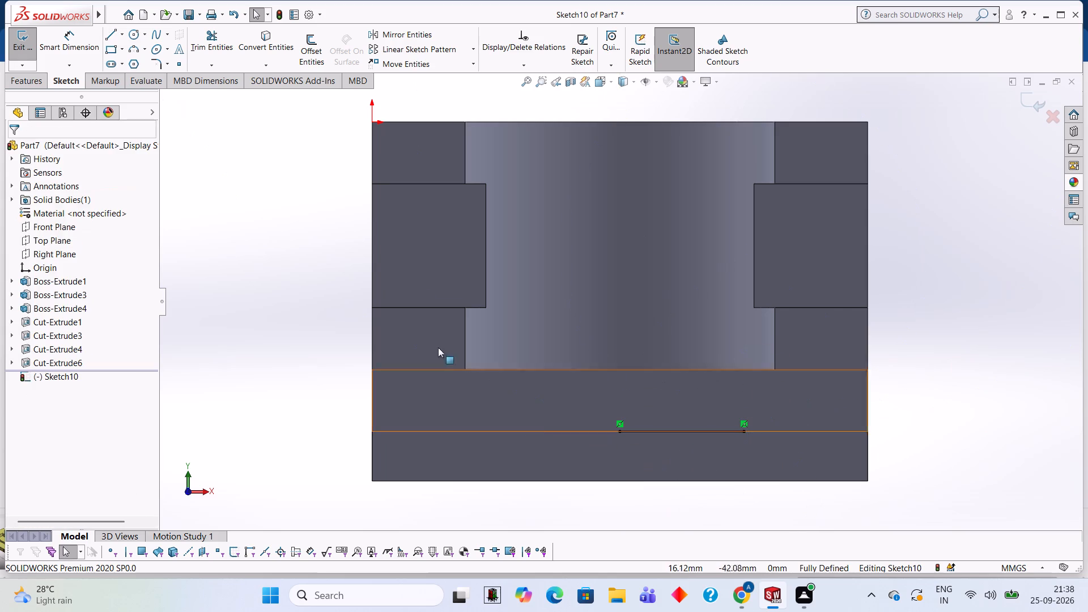
From the 20 mm line's free end, sketch a closed 40 by 10 mm rectangle centred on the face's lower edge.
click(115, 34)
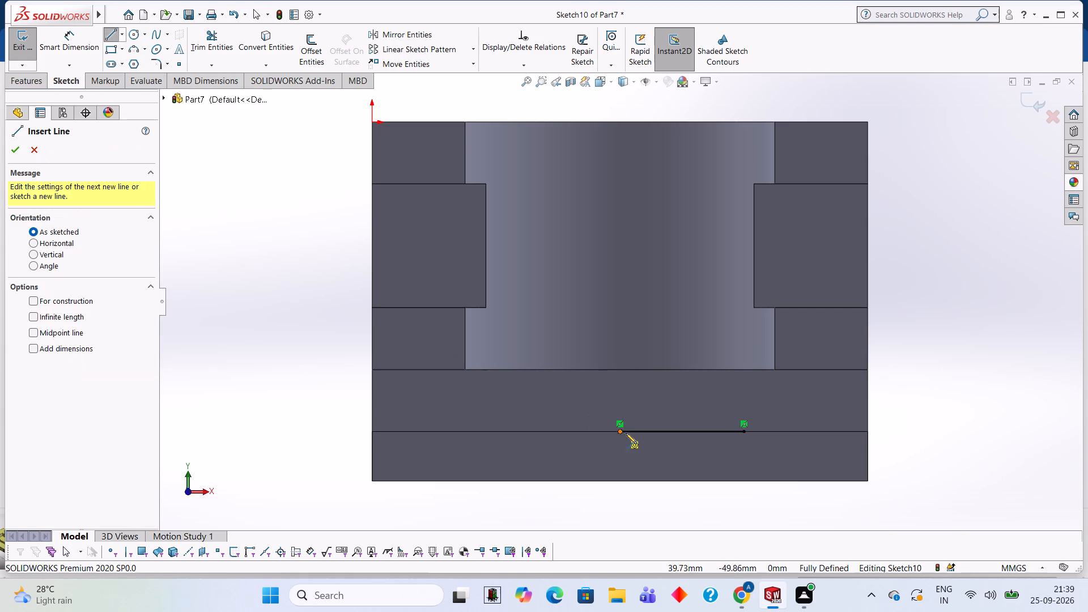
click(742, 430)
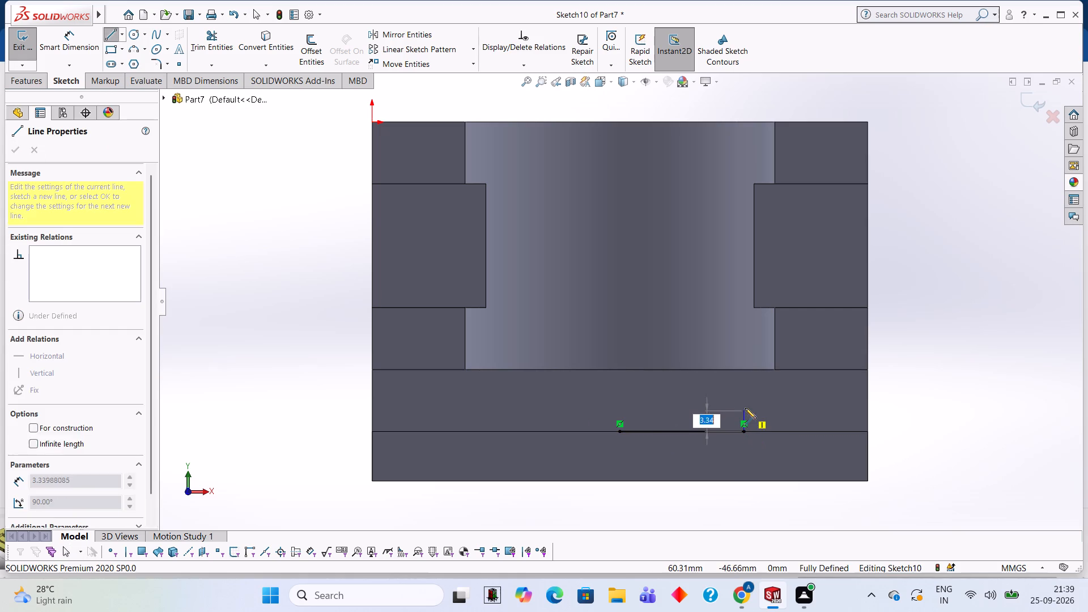
key(5)
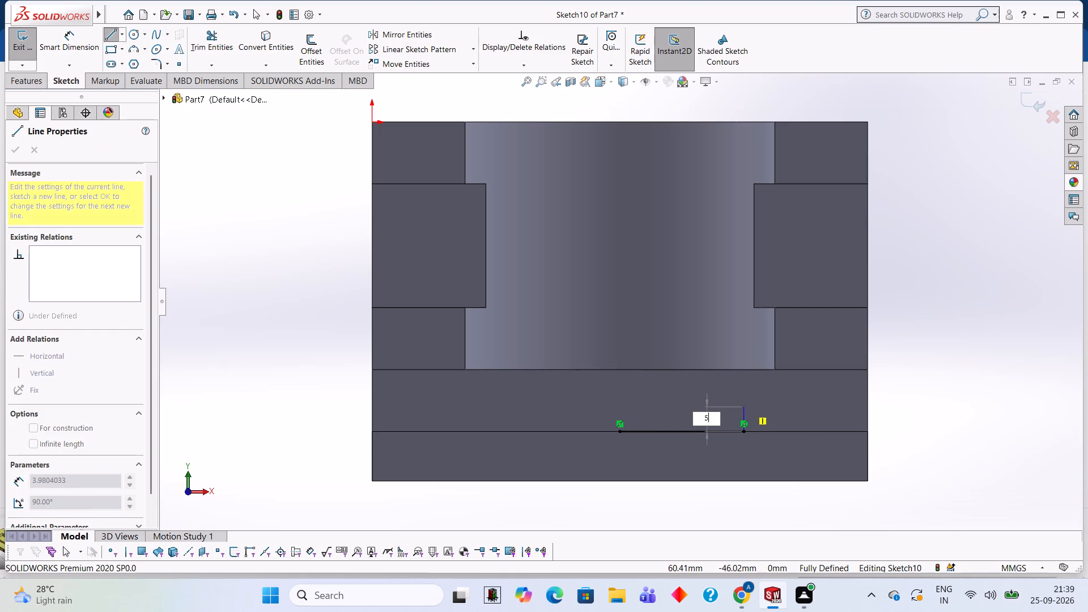
key(Return)
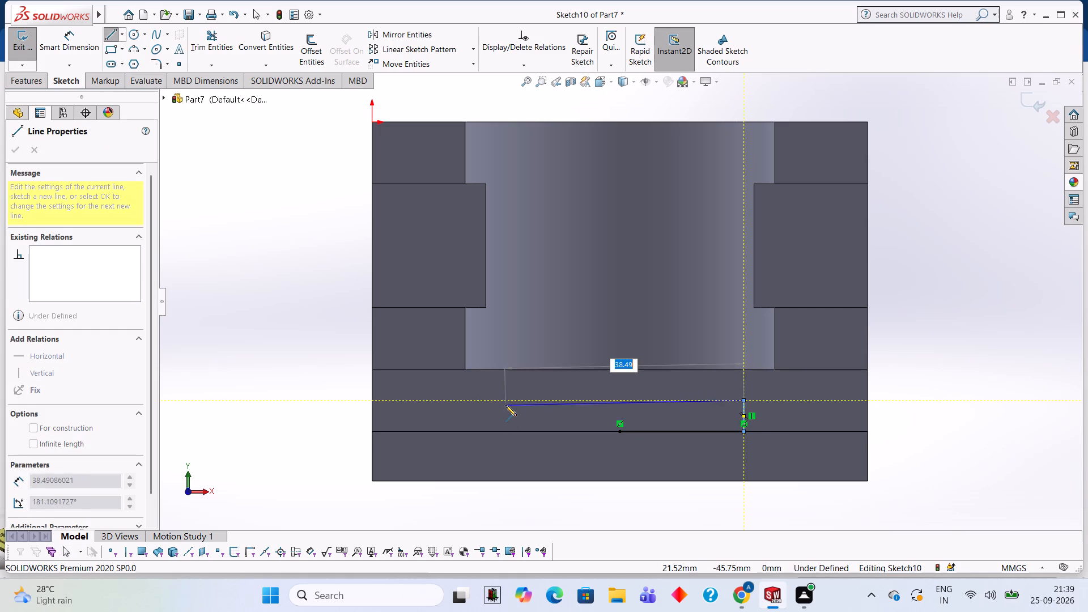
text(40)
key(Return)
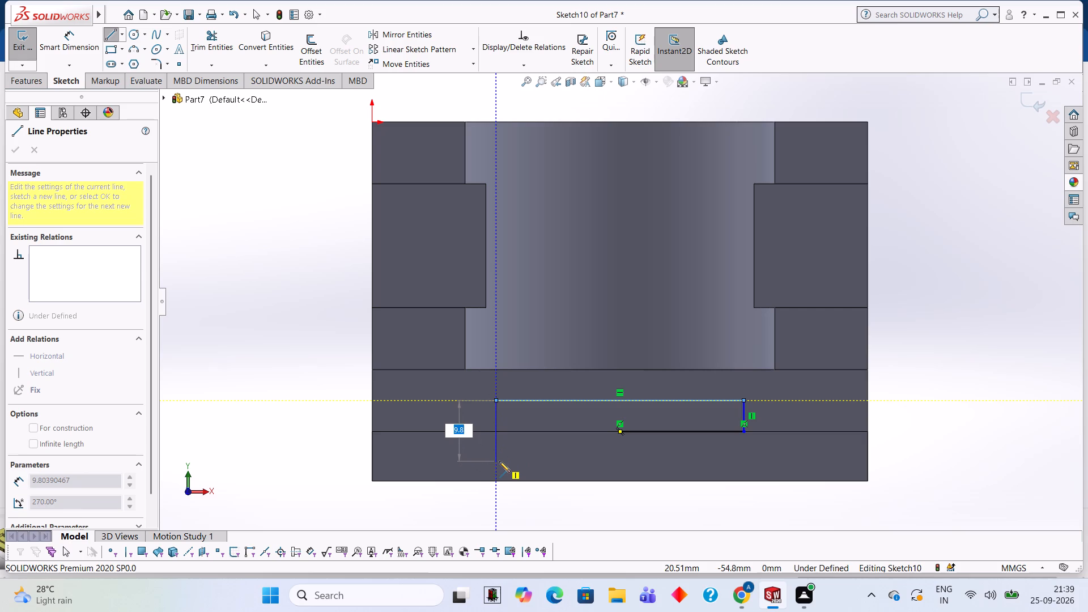
key(1)
key(0)
key(Return)
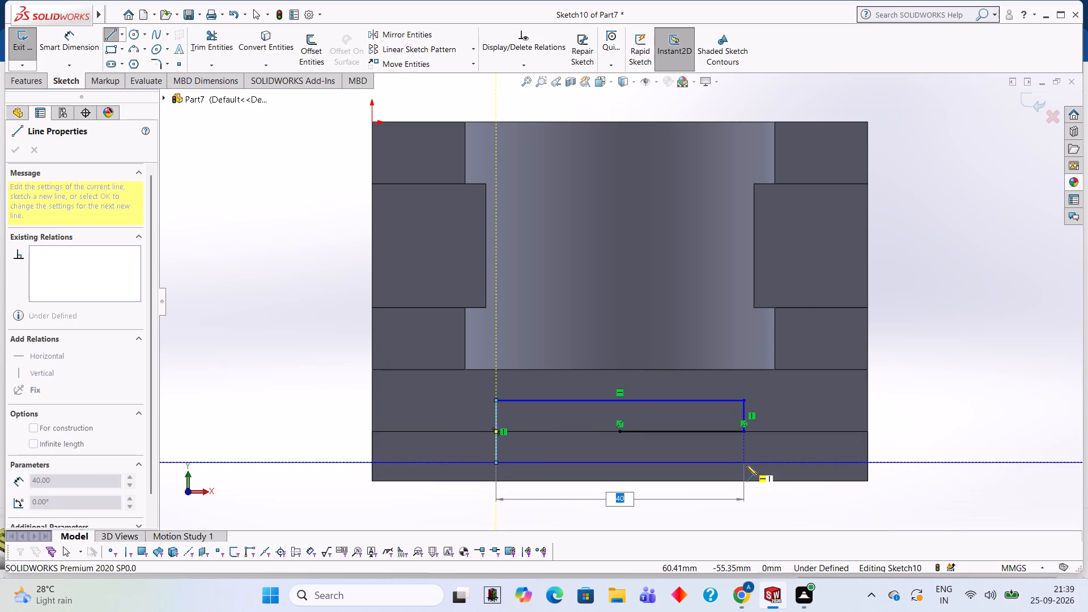
click(742, 464)
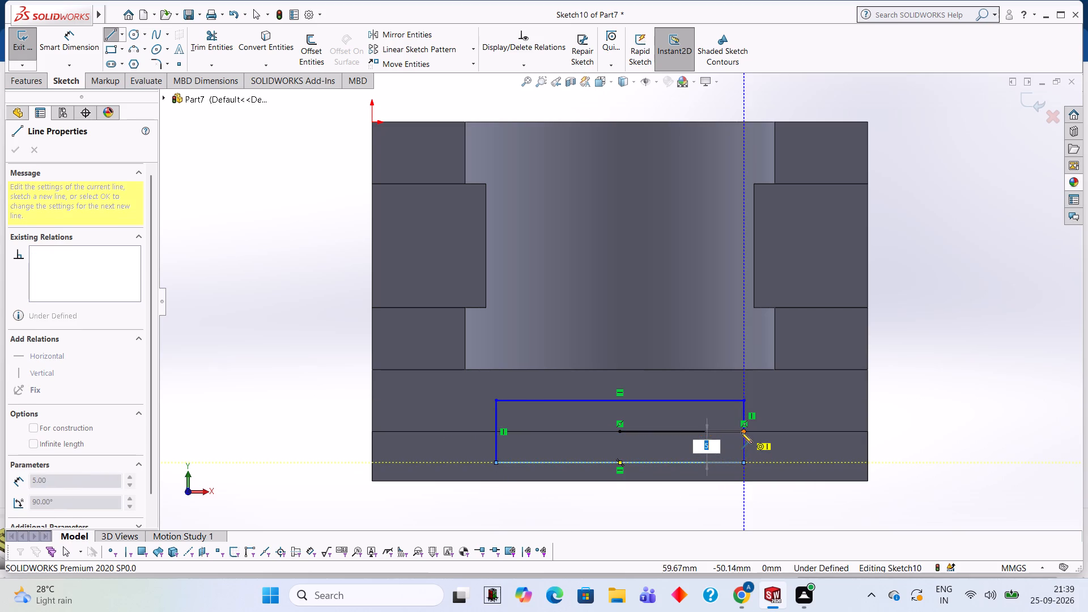
click(745, 432)
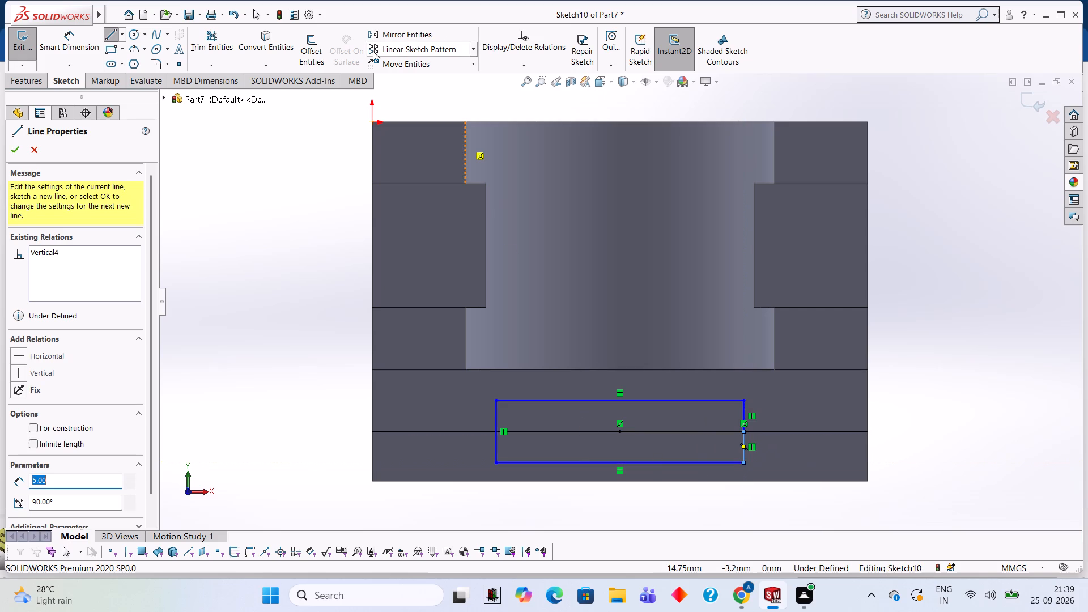
Trim away the 20 mm helper line inside the rectangle.
click(206, 44)
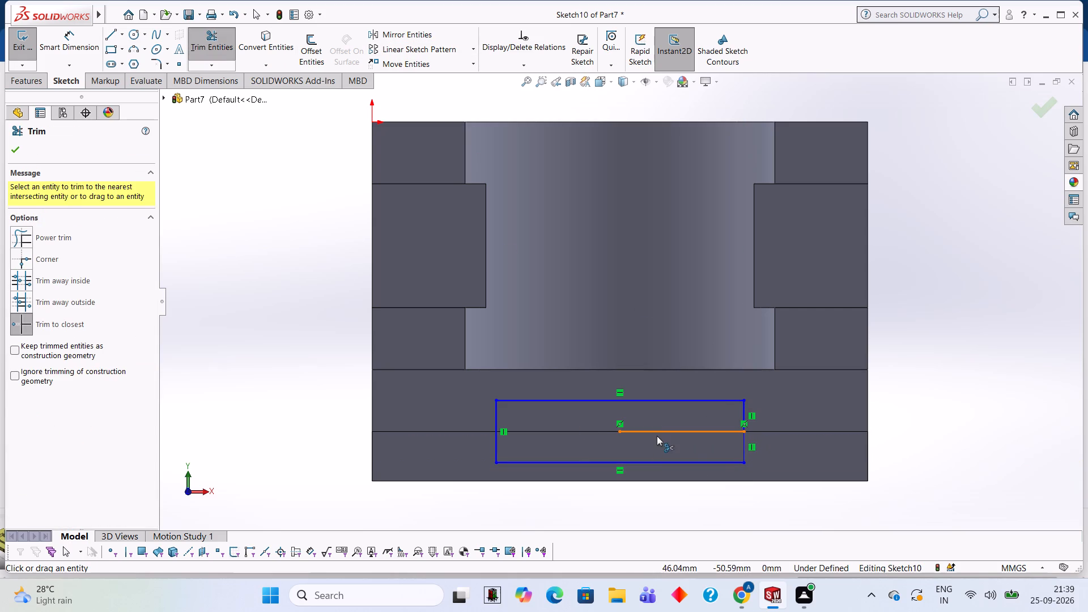
click(657, 426)
click(657, 429)
Cut-extrude the 40 by 10 mm rectangle 11 mm blind into the front of the flange.
middle_drag(705, 426, 725, 314)
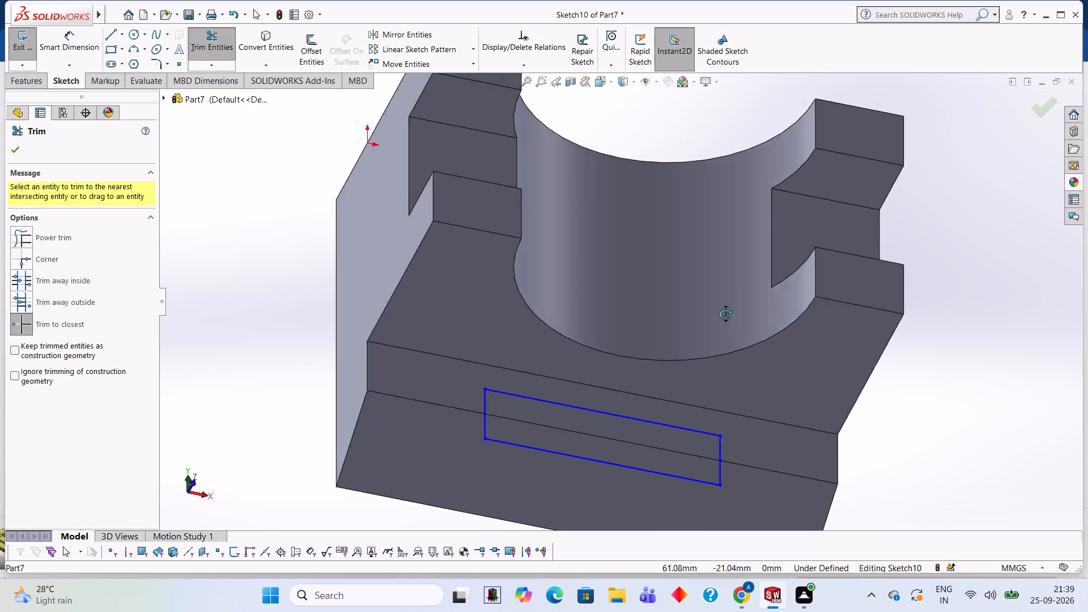
middle_drag(725, 314, 694, 409)
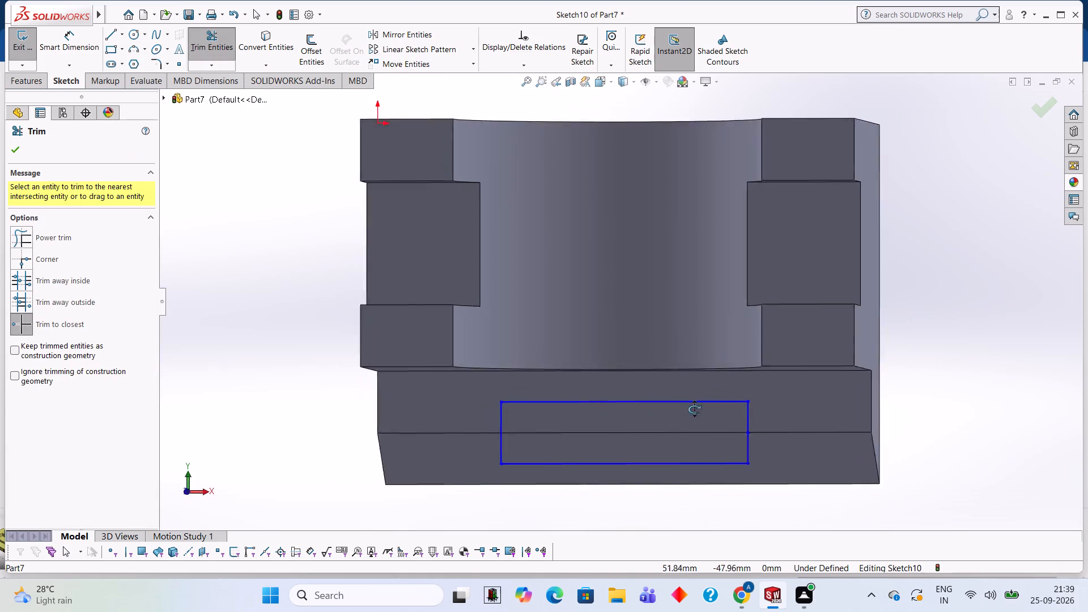
middle_drag(694, 409, 689, 258)
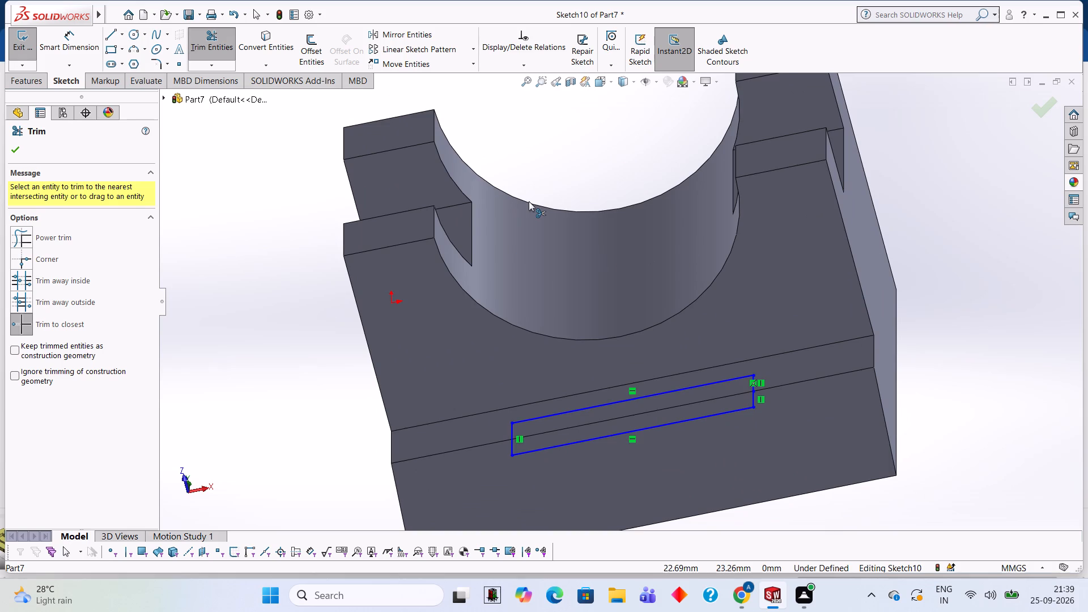
click(40, 75)
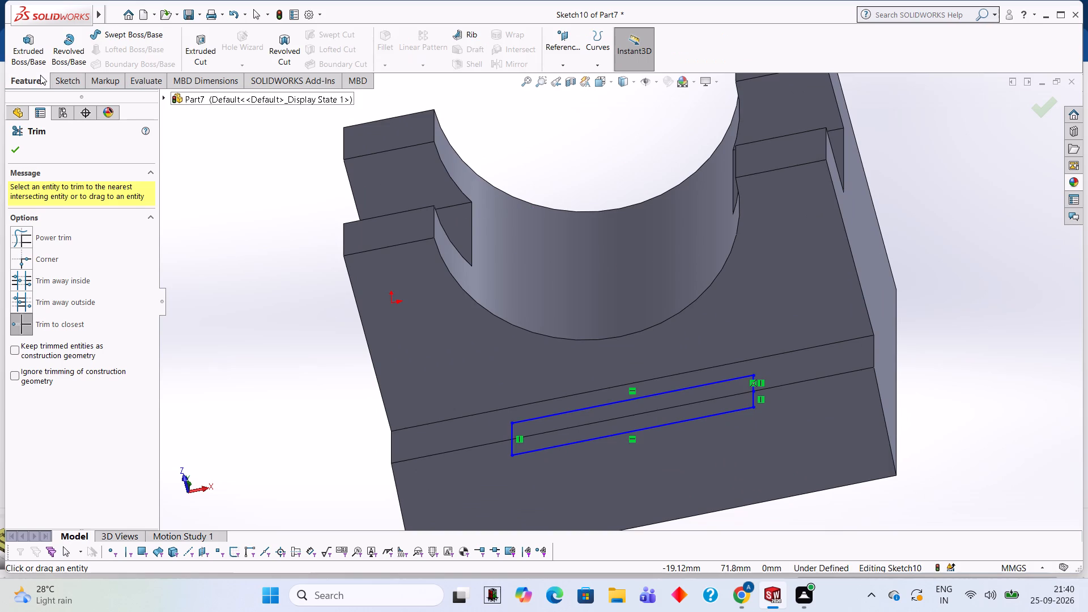
click(207, 46)
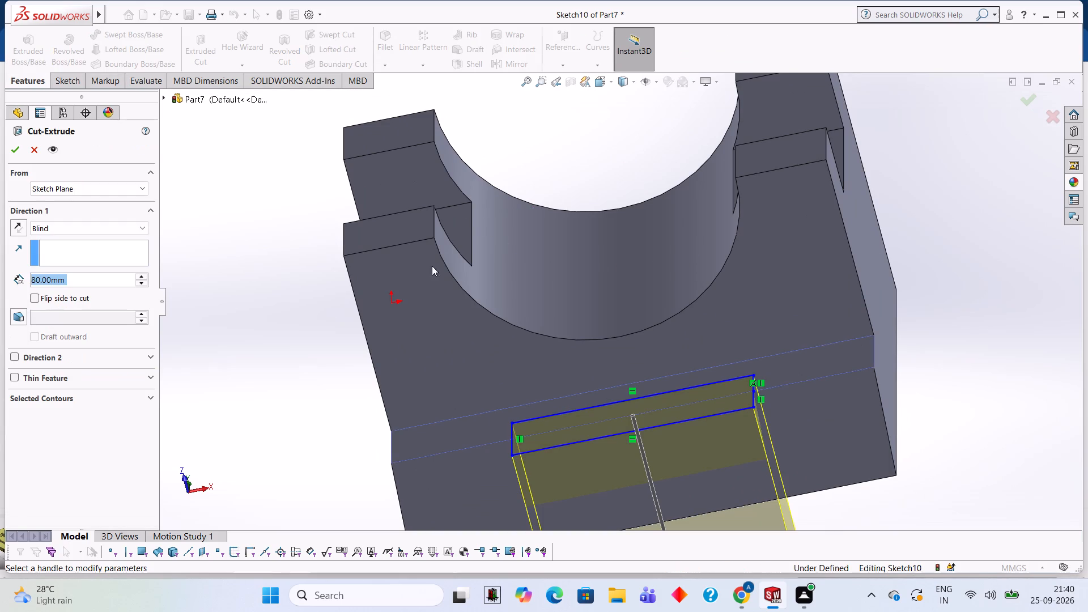
text(11)
key(Return)
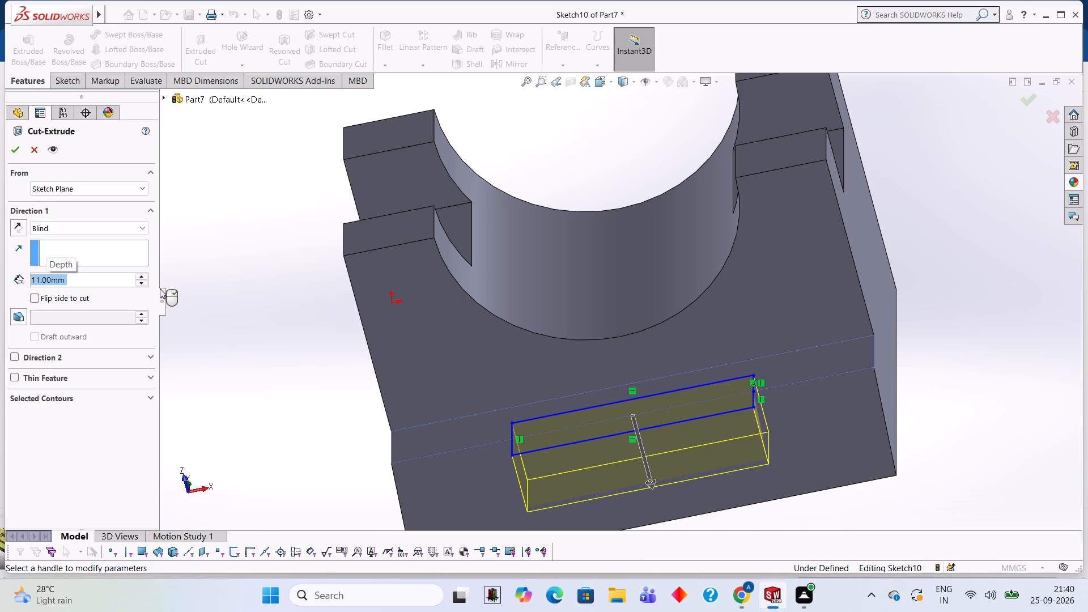
click(16, 155)
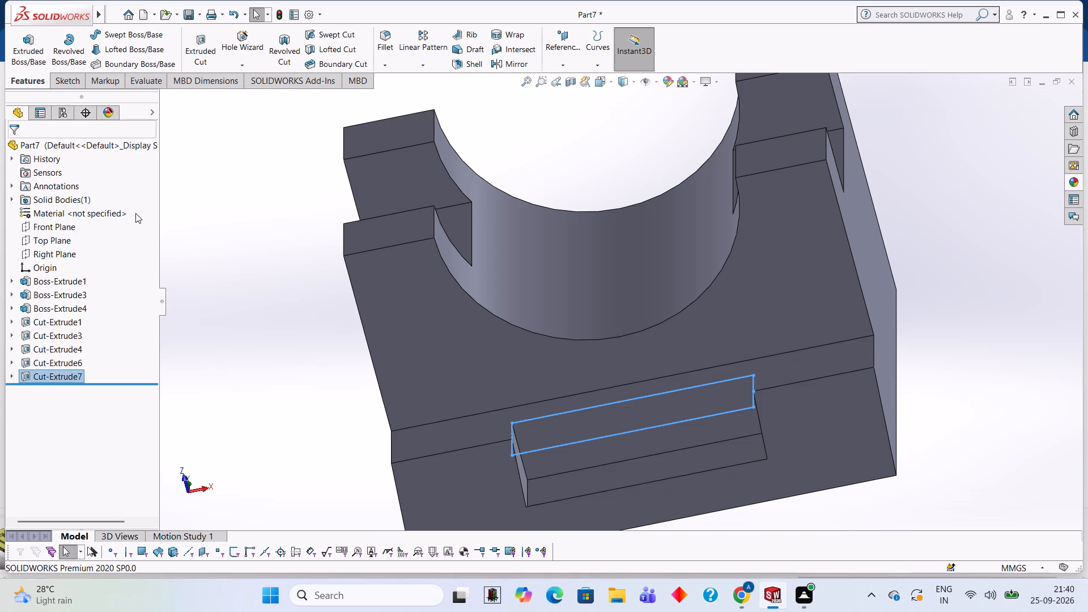
Inspect the rectangular pocket across the beveled edge and the whole bracket from several angles.
click(185, 231)
middle_drag(205, 226, 246, 292)
scroll(246, 293, up, 2)
scroll(246, 293, down, 1)
middle_drag(246, 293, 240, 288)
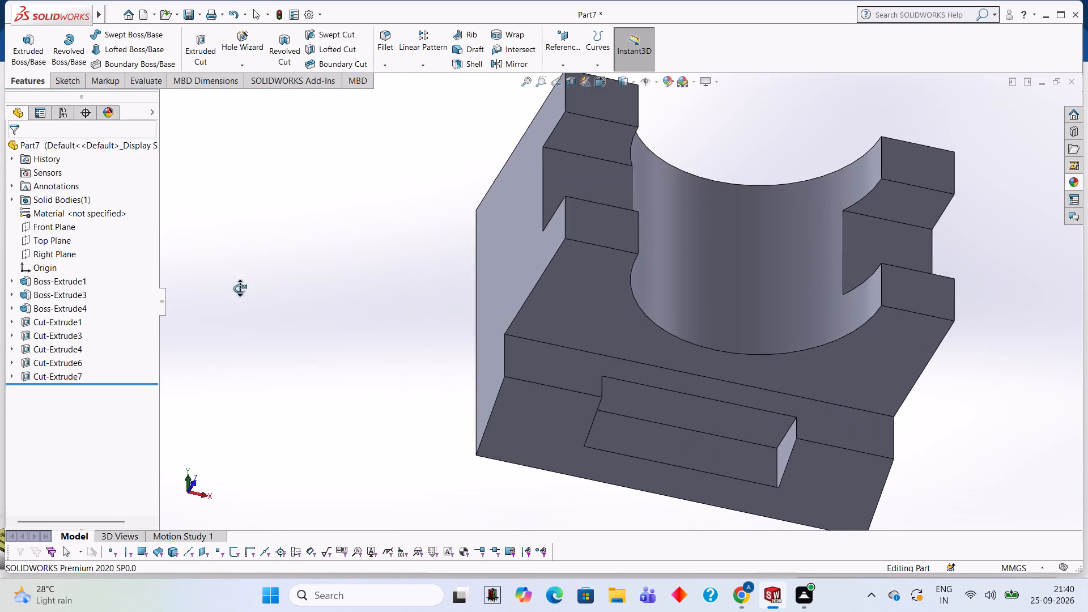
middle_drag(240, 288, 237, 212)
scroll(439, 284, up, 1)
middle_drag(431, 284, 405, 326)
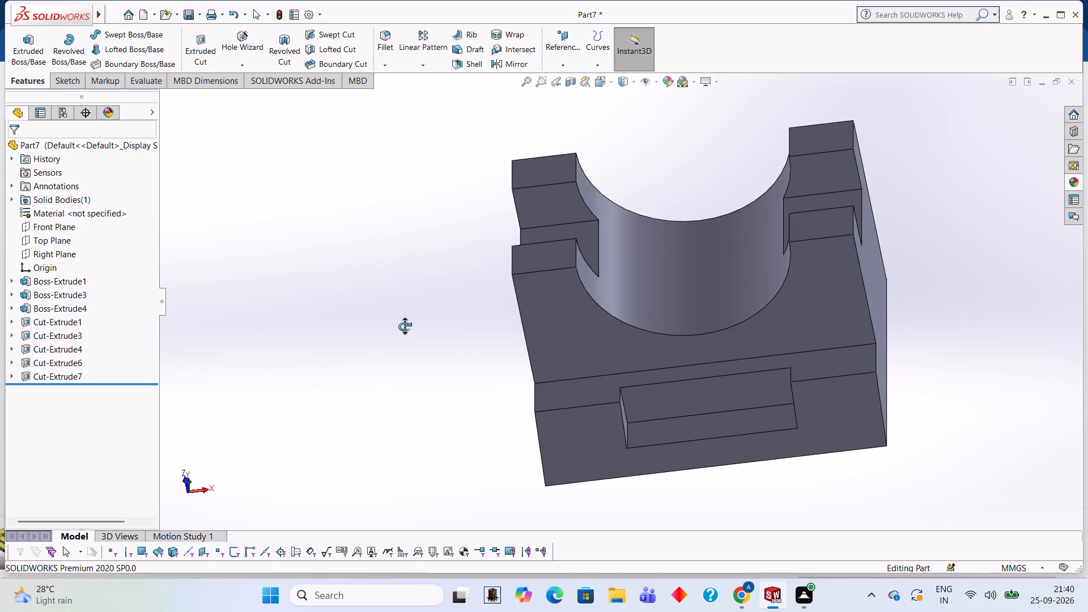
middle_drag(405, 326, 414, 214)
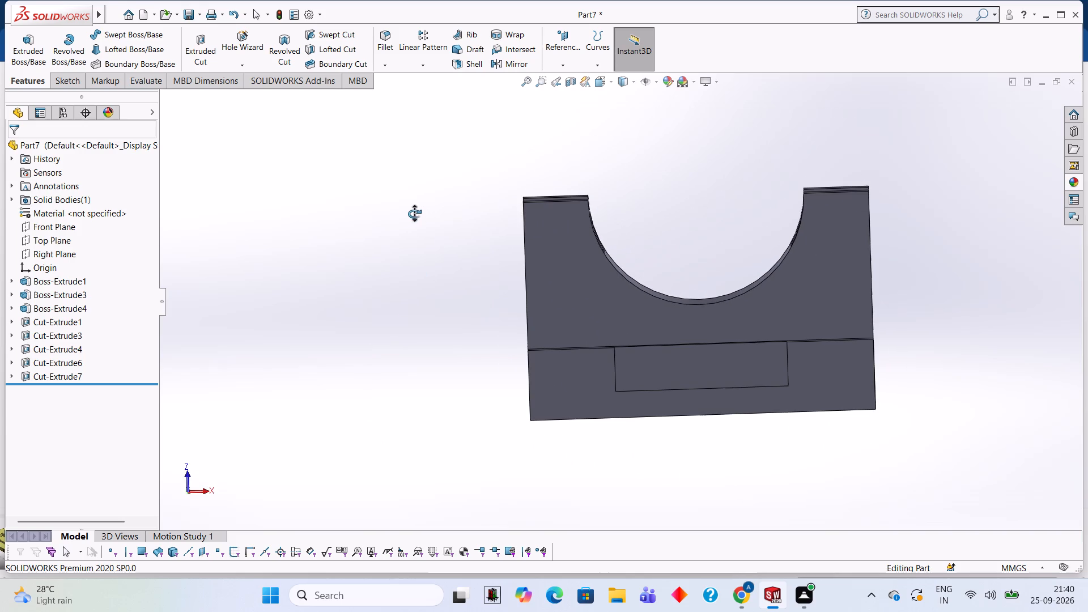
middle_drag(414, 214, 426, 277)
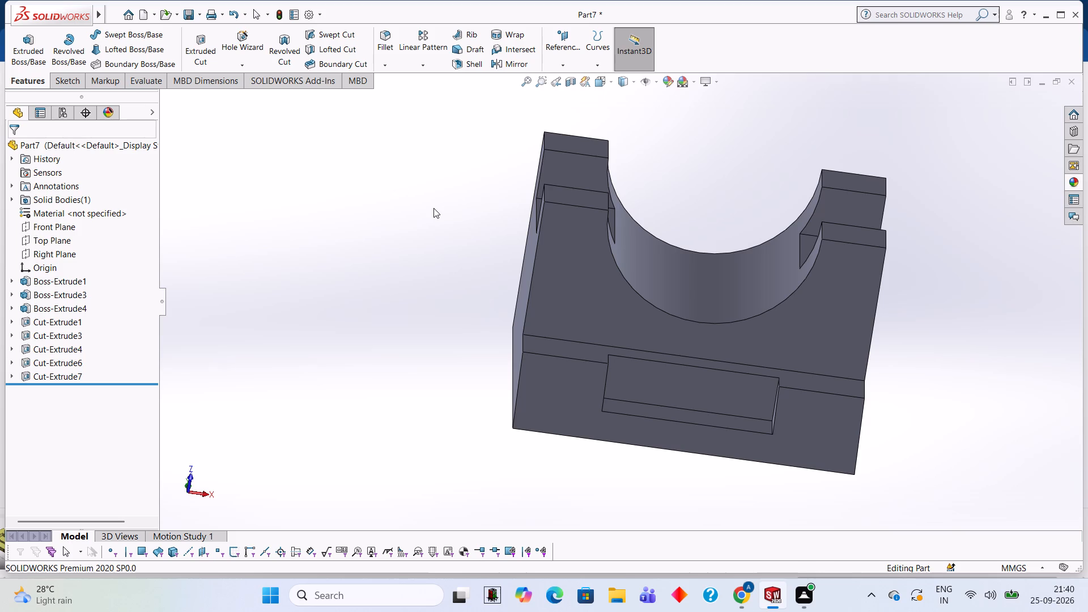
scroll(680, 216, down, 1)
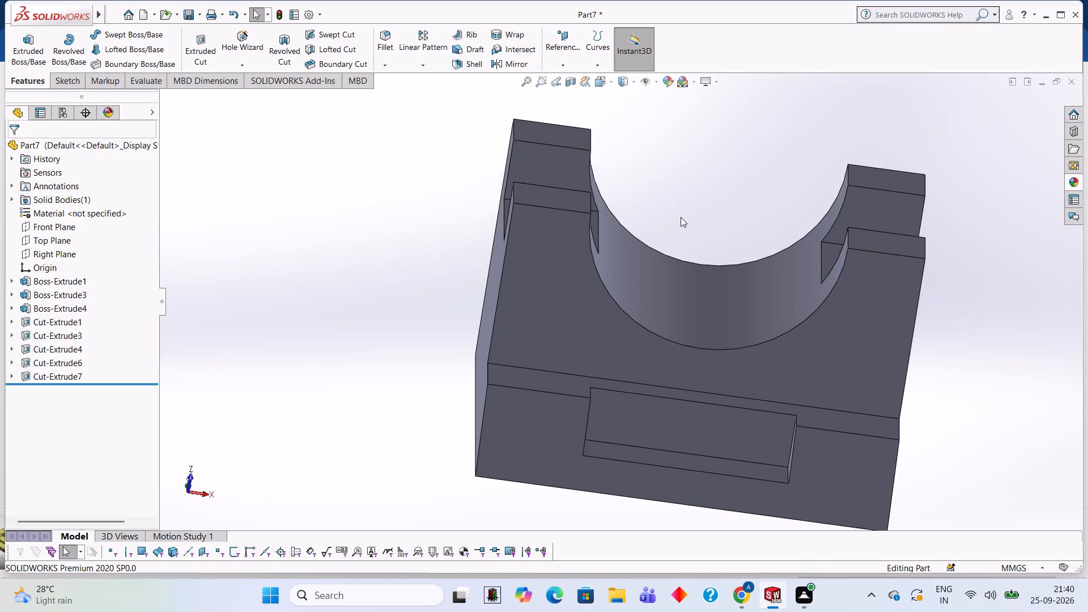
middle_drag(687, 233, 678, 219)
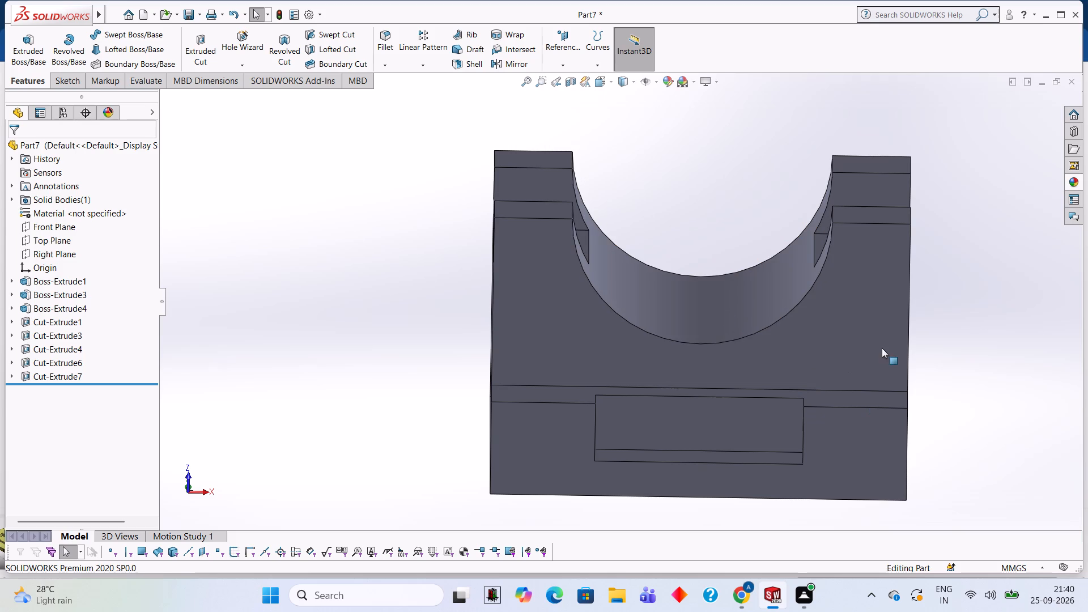
scroll(974, 301, down, 1)
scroll(974, 301, up, 2)
scroll(974, 301, down, 1)
scroll(974, 301, up, 1)
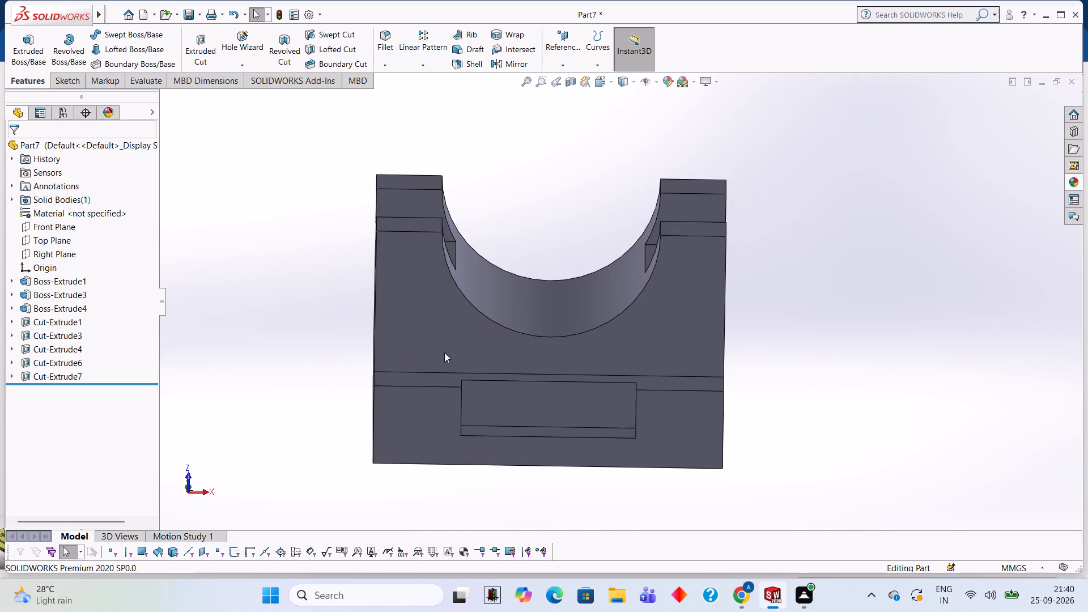
scroll(243, 356, down, 2)
scroll(258, 348, up, 2)
scroll(1056, 223, down, 1)
scroll(1021, 224, up, 1)
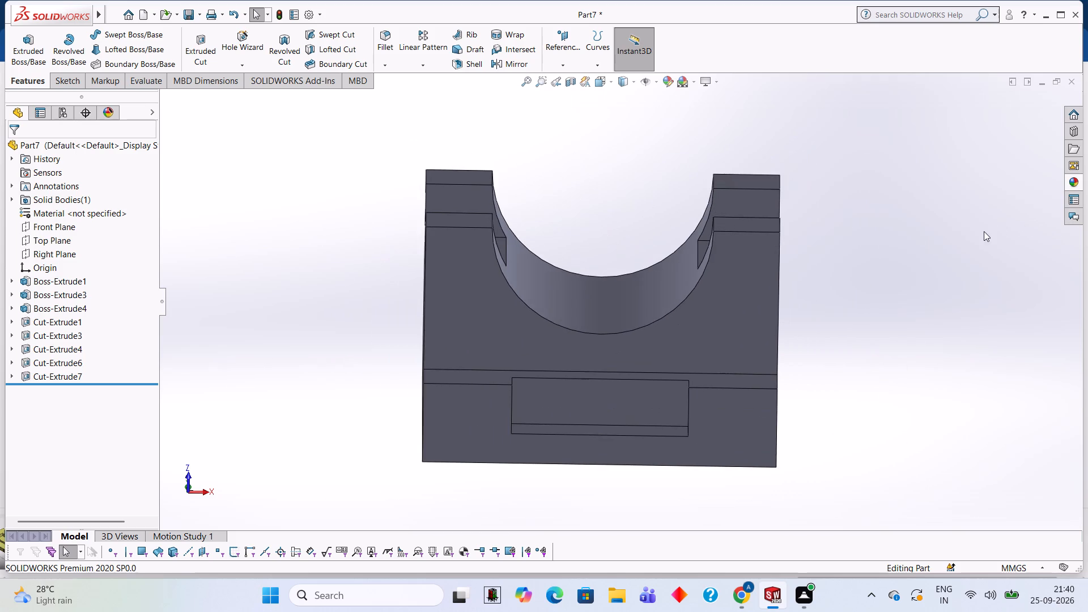
scroll(951, 241, up, 1)
scroll(482, 317, down, 1)
scroll(649, 326, down, 1)
scroll(648, 323, up, 1)
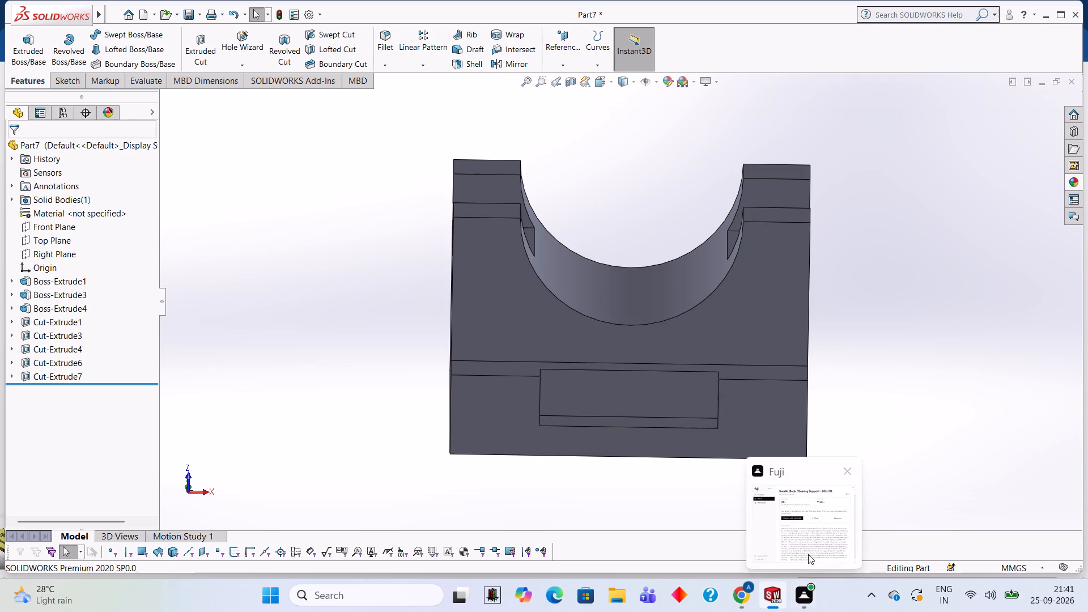
Apply the Yellow LED appearance to the bracket's entire body.
click(1079, 186)
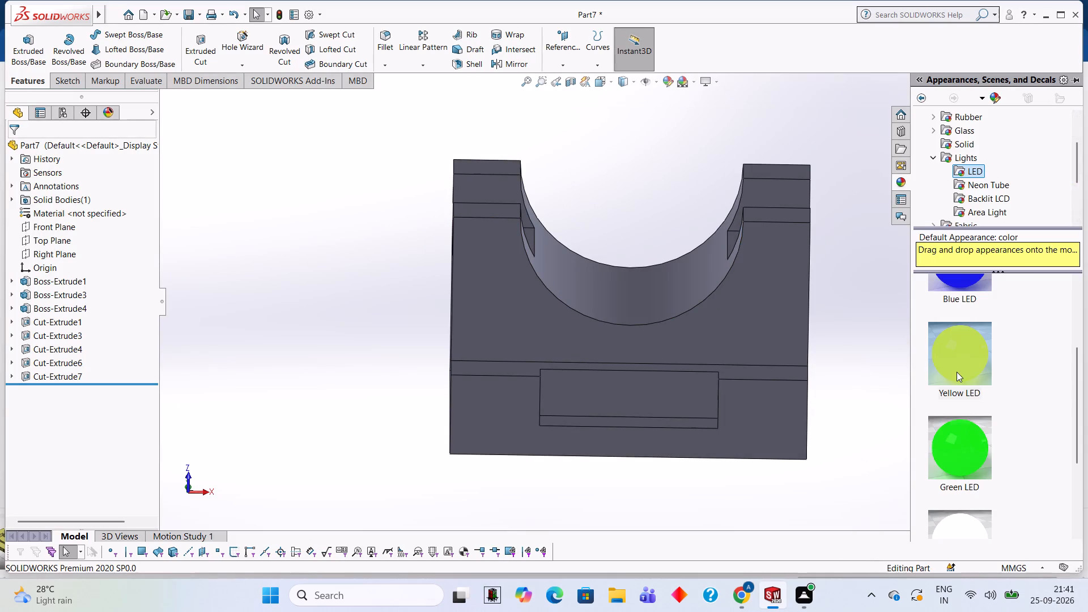
drag(957, 372, 610, 320)
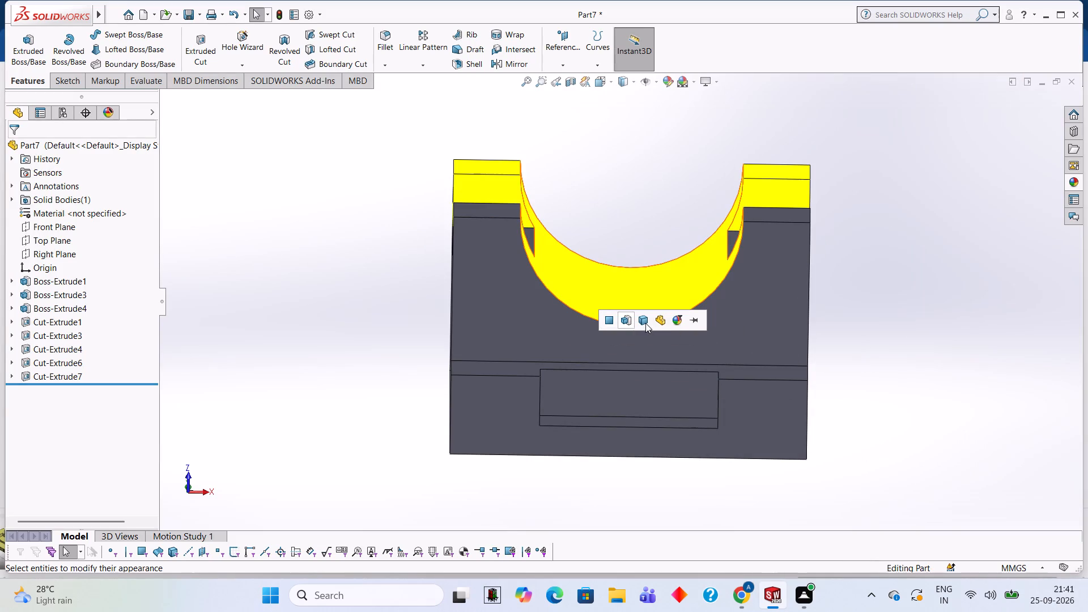
click(645, 323)
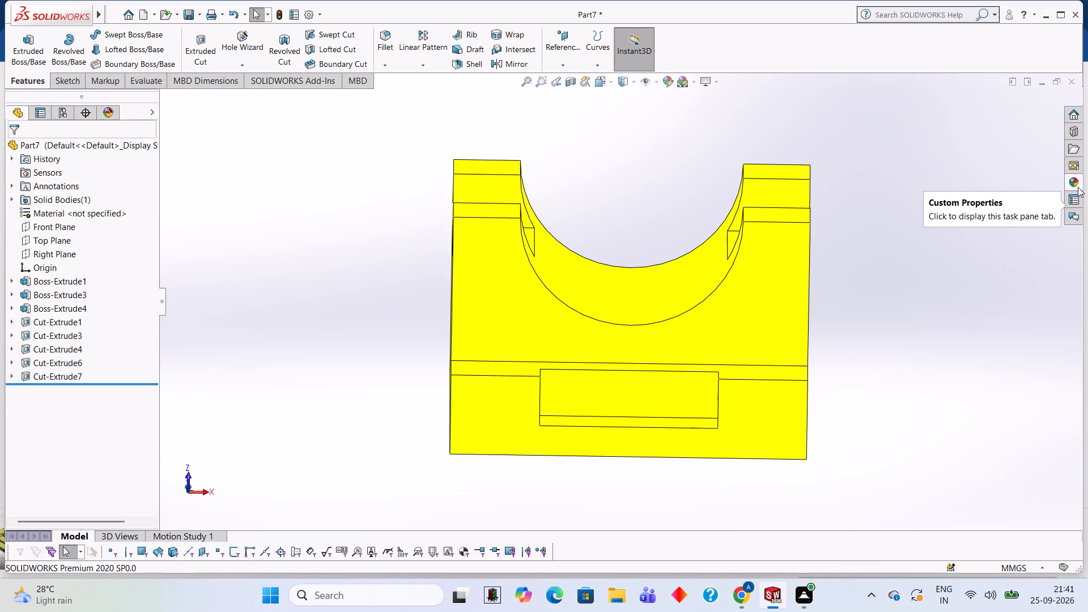
Apply the Red LED appearance to the whole rectangular pocket in the bracket's front.
click(1078, 187)
scroll(954, 343, up, 3)
drag(971, 292, 760, 402)
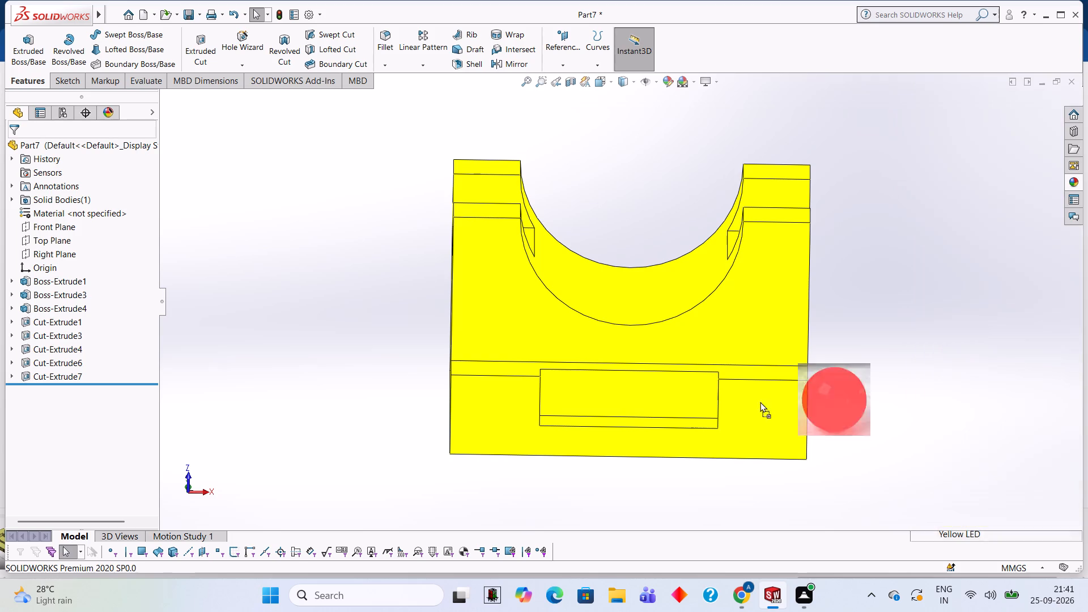
drag(760, 402, 661, 389)
click(660, 387)
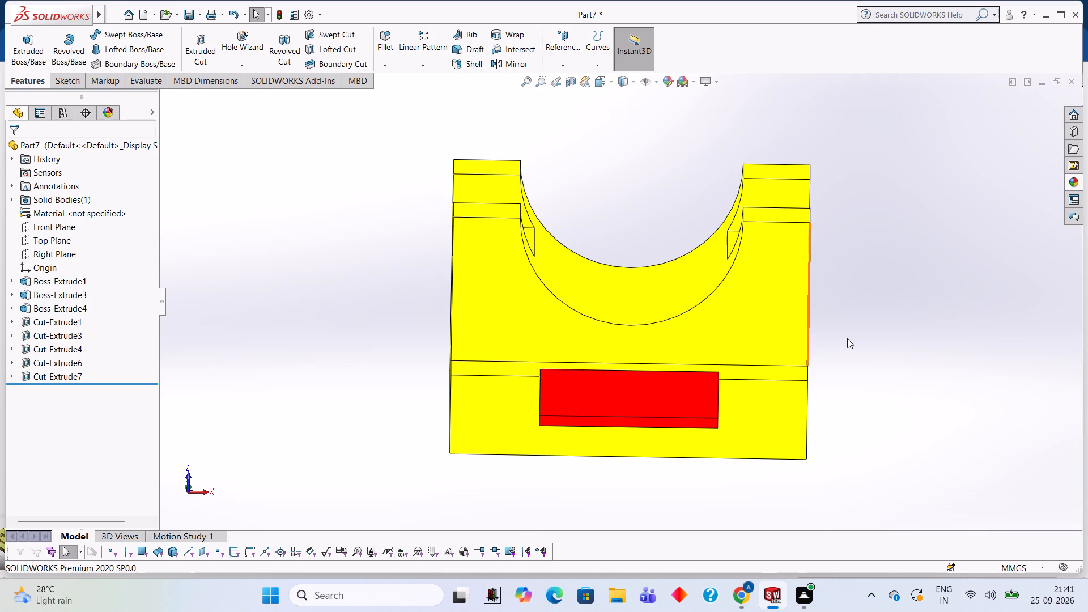
Apply the Blue LED appearance to the extruded feature containing the arc wall and the arms' upper end faces.
middle_drag(847, 338, 879, 421)
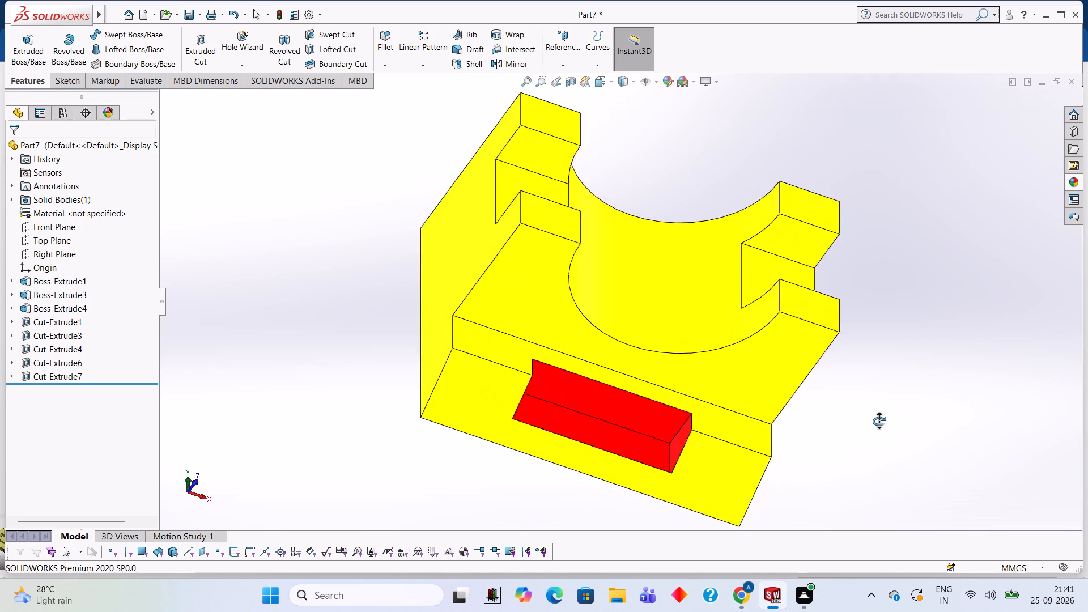
middle_drag(879, 421, 875, 454)
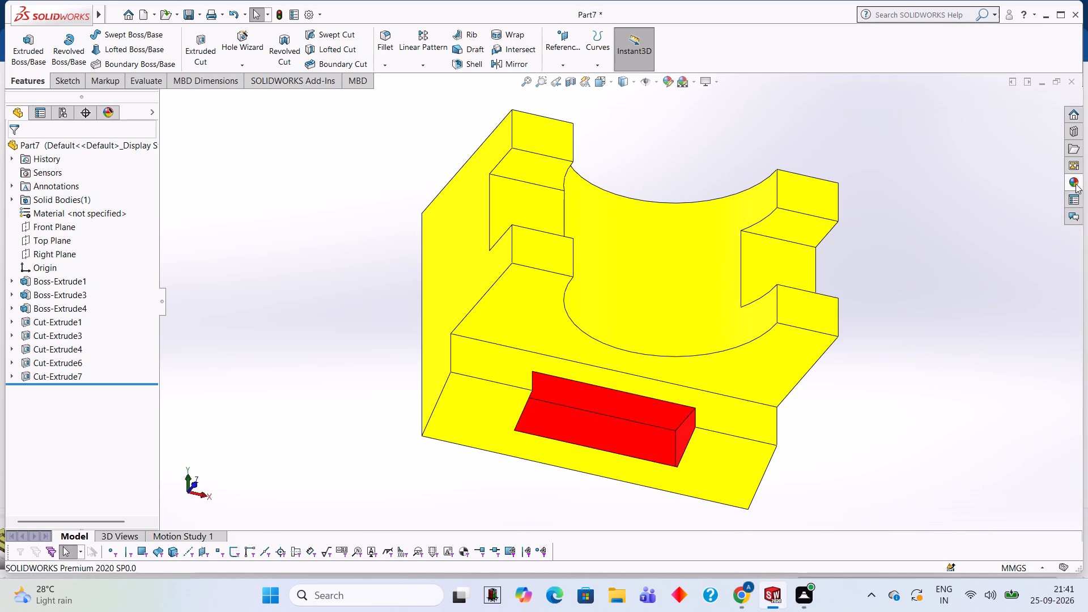
click(1076, 184)
drag(968, 398, 702, 287)
click(702, 287)
Apply the Blue LED appearance to the lower front end face of each arm, beneath the side notches.
middle_drag(925, 283, 908, 284)
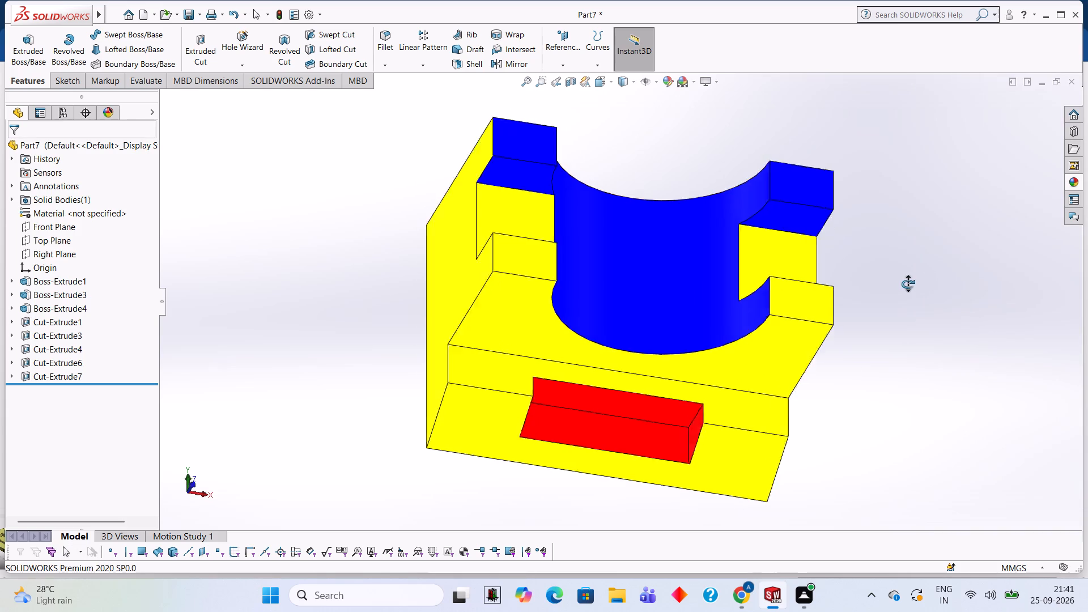
middle_drag(908, 284, 902, 302)
middle_drag(906, 263, 915, 424)
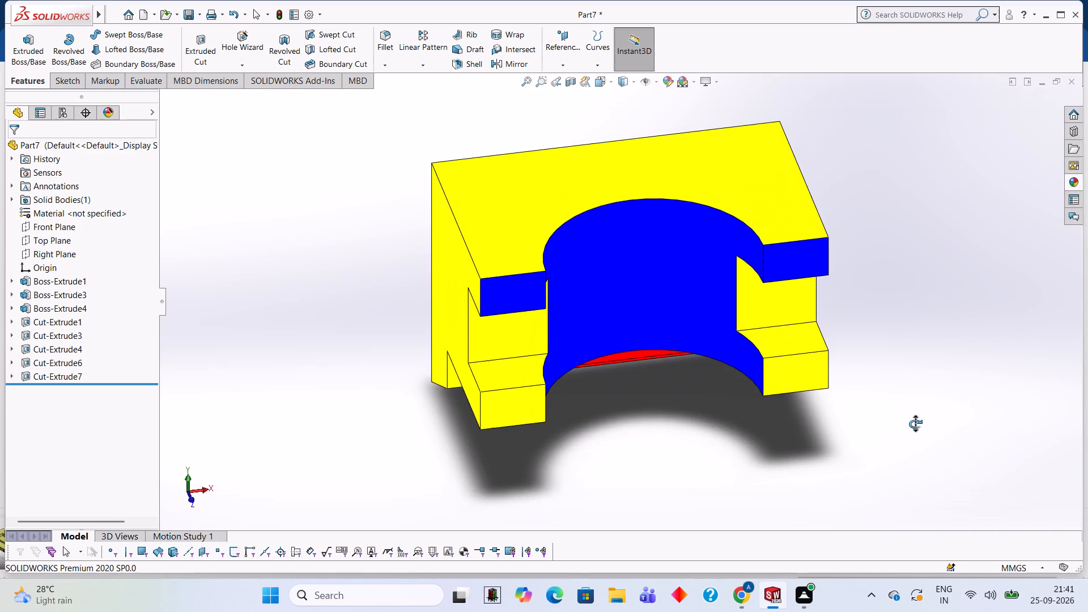
middle_drag(915, 424, 890, 223)
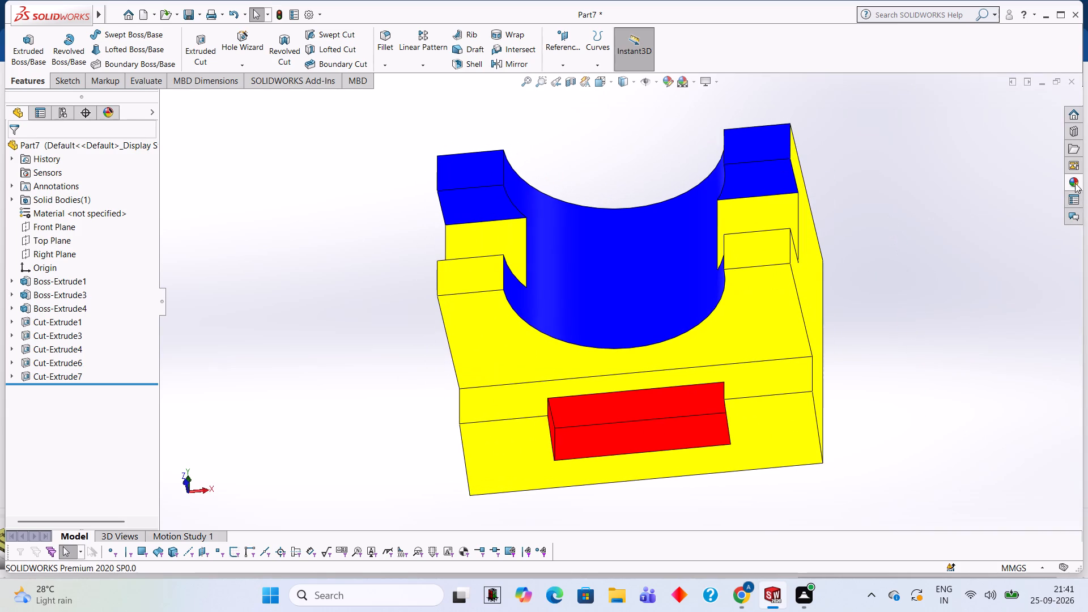
click(1075, 182)
drag(969, 396, 775, 241)
click(766, 243)
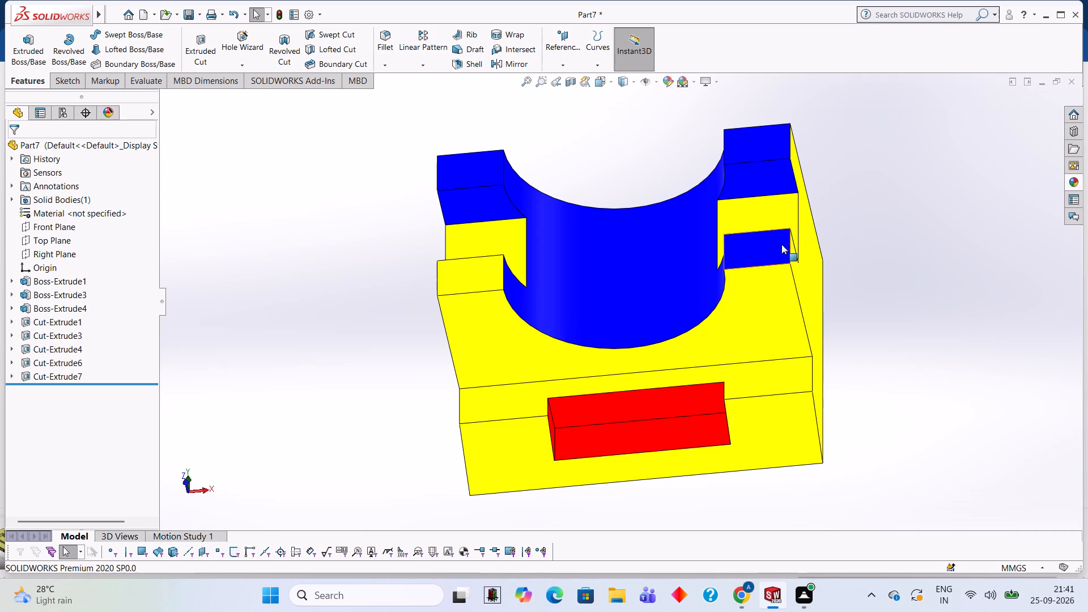
middle_drag(782, 245, 821, 271)
scroll(576, 267, down, 2)
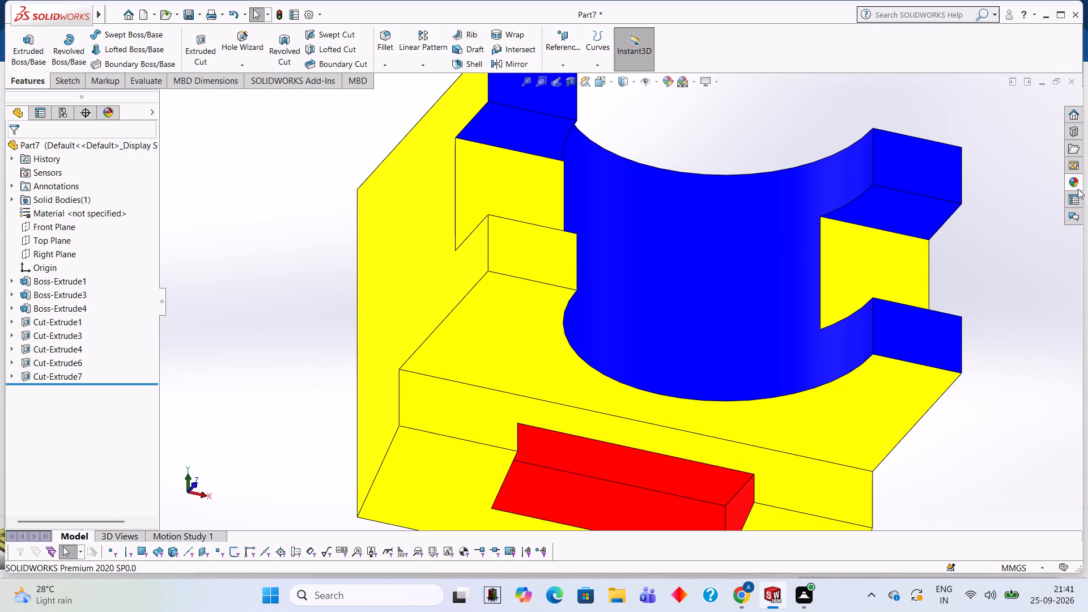
click(1076, 184)
drag(958, 382, 532, 233)
click(532, 233)
Apply the Blue LED appearance to the recessed front face inside the notch of both arms.
middle_drag(699, 226, 680, 215)
scroll(680, 215, up, 3)
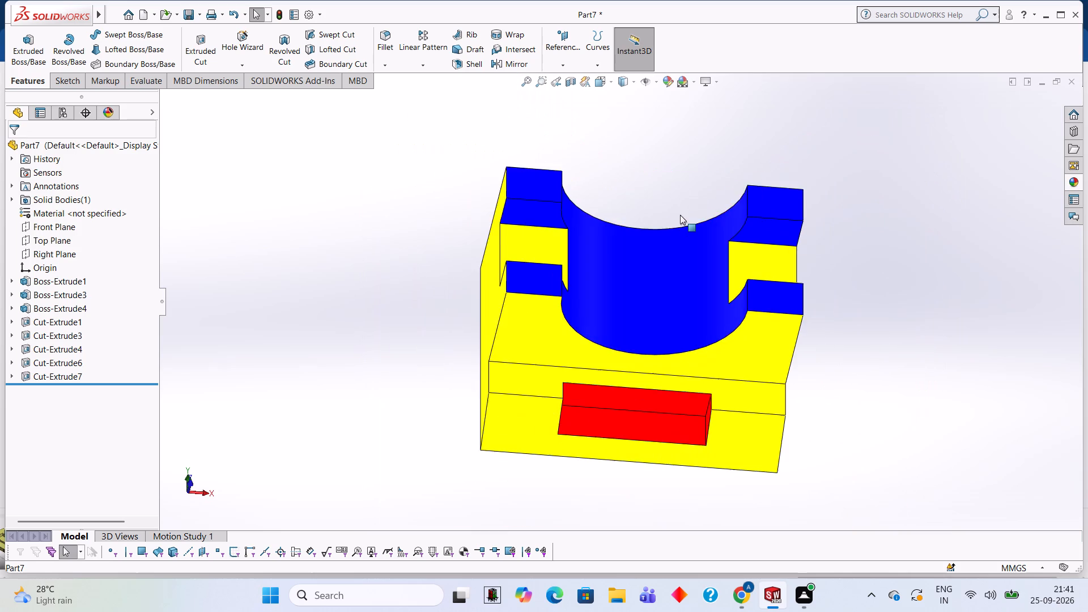
middle_drag(680, 215, 666, 258)
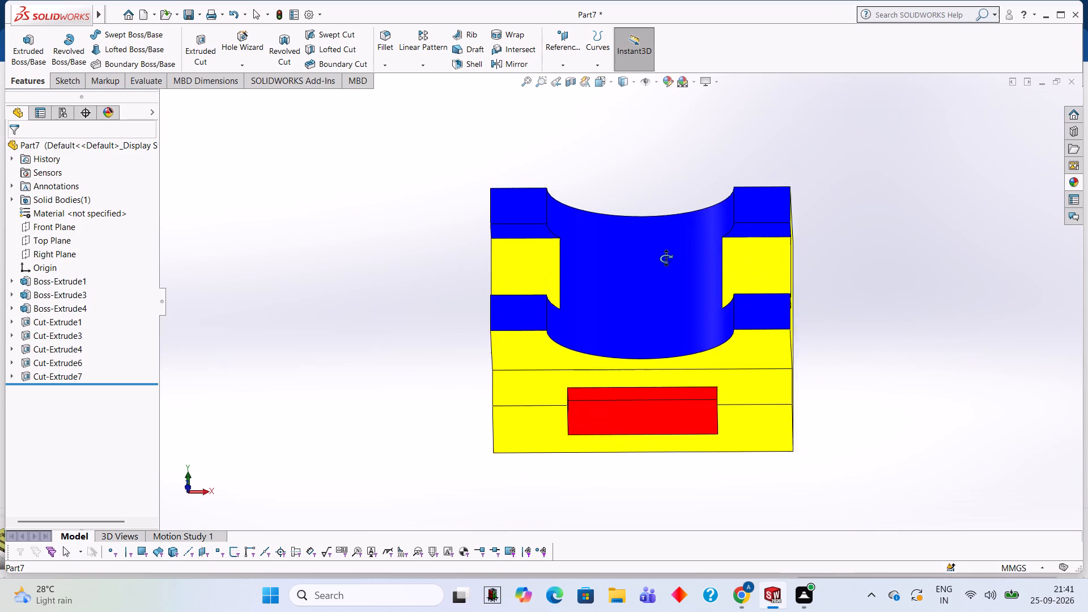
middle_drag(666, 258, 663, 259)
scroll(764, 250, down, 2)
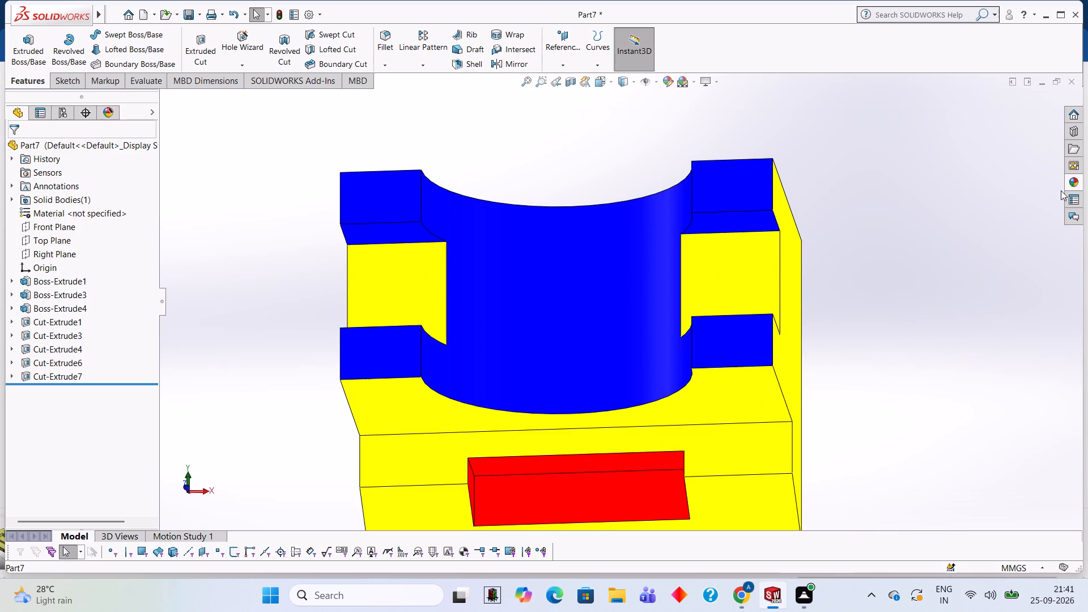
click(1072, 180)
drag(971, 398, 749, 275)
click(749, 275)
middle_drag(749, 275, 783, 298)
scroll(460, 300, down, 1)
click(1078, 180)
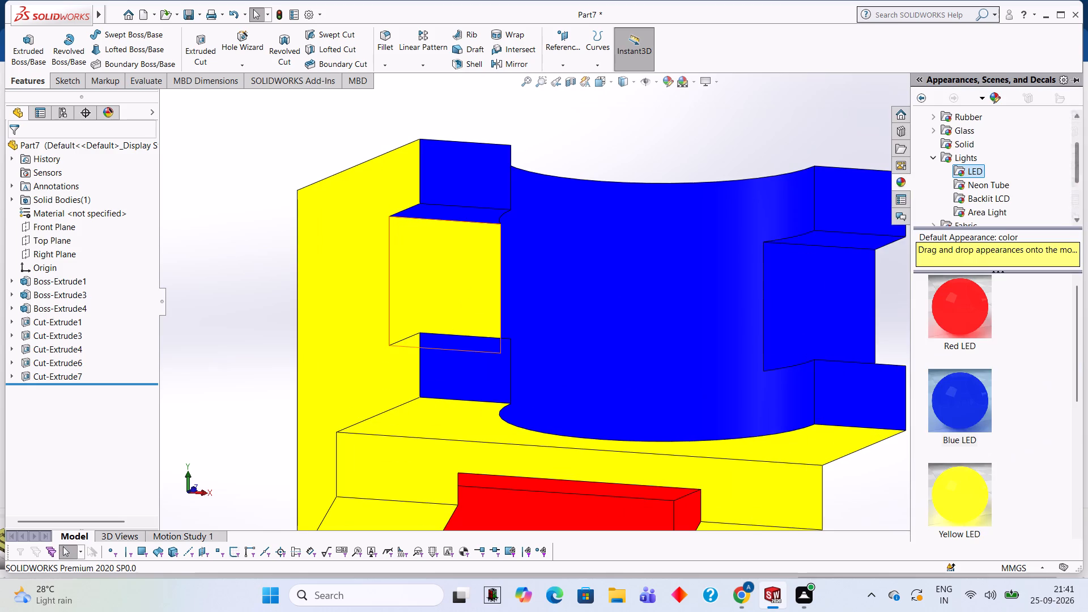
drag(975, 383, 466, 247)
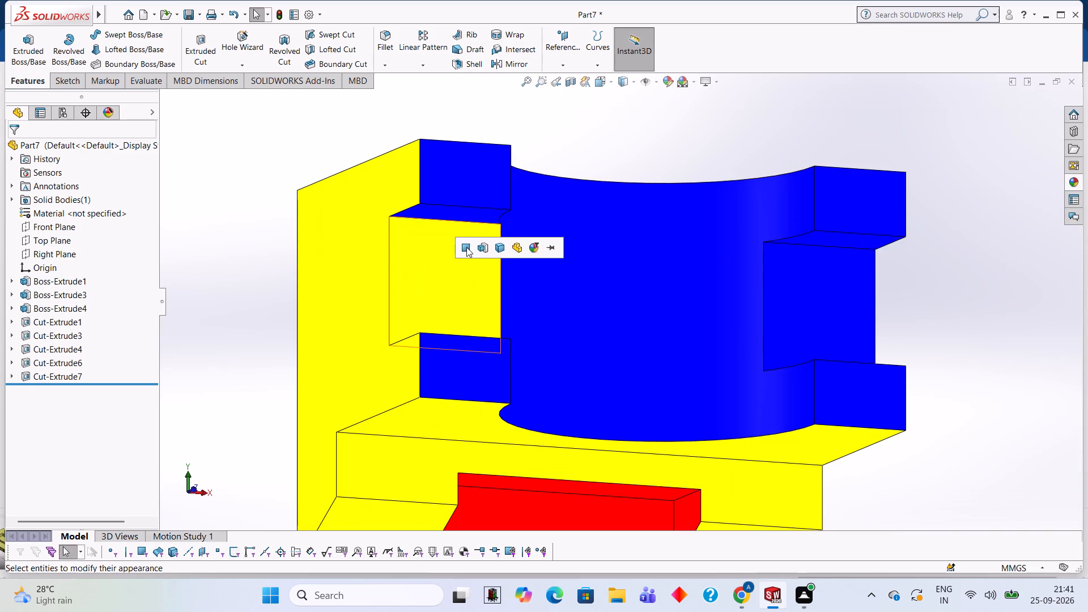
click(466, 247)
Apply the Green LED appearance to only the curved face of the arc cutout.
scroll(466, 247, up, 3)
middle_drag(647, 283, 627, 187)
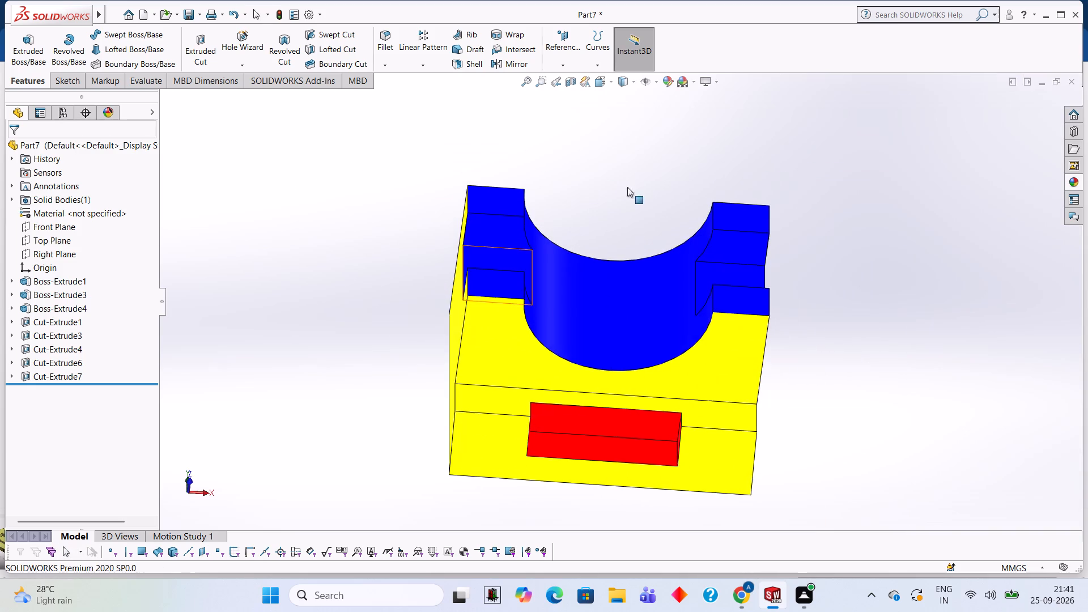
scroll(627, 216, up, 2)
middle_drag(632, 231, 875, 342)
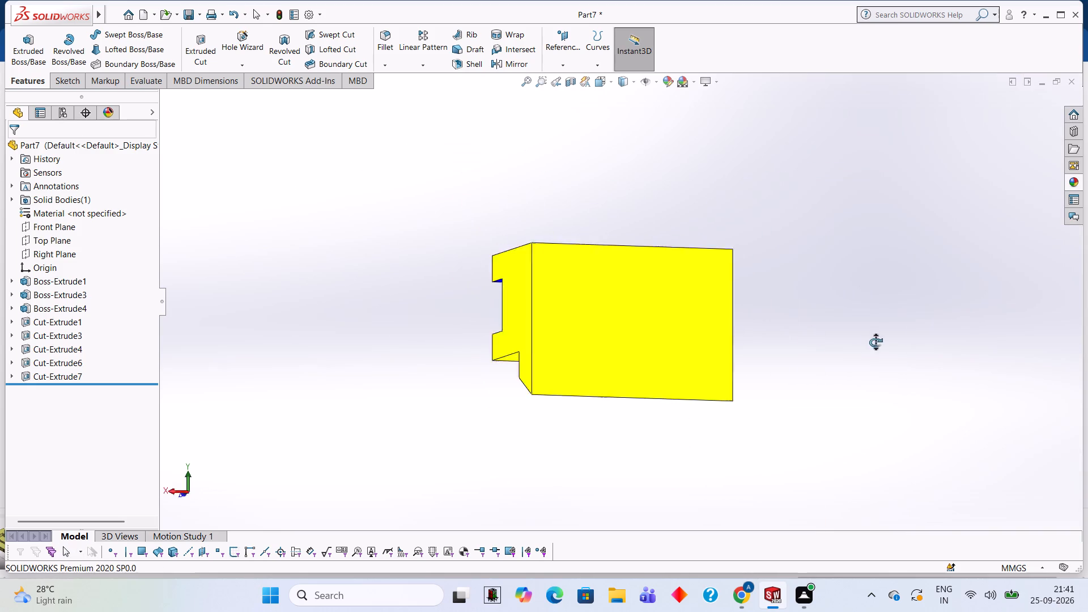
middle_drag(875, 342, 623, 243)
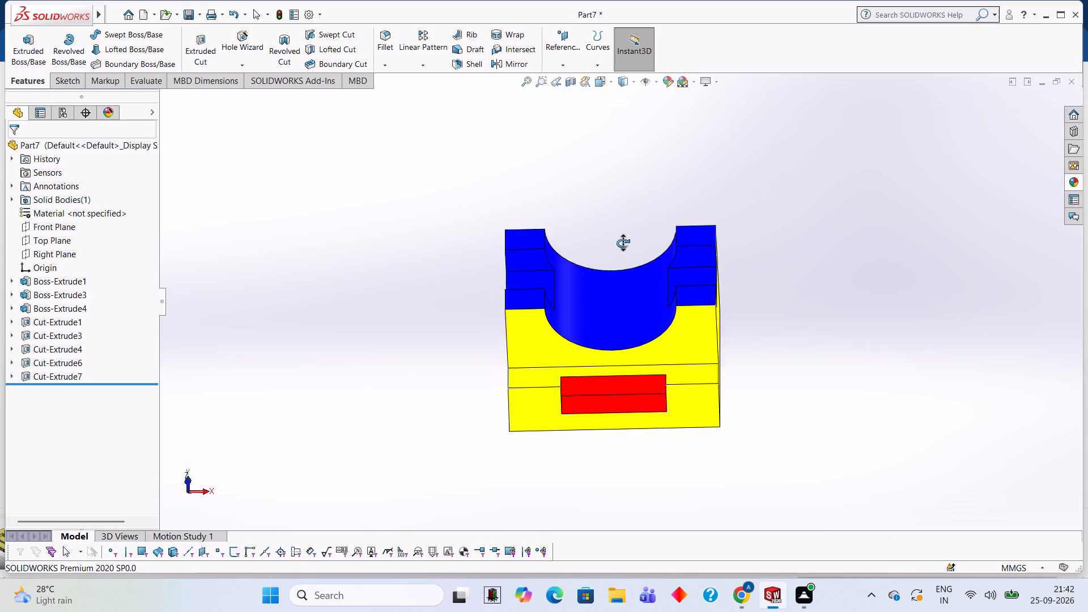
middle_drag(623, 243, 623, 244)
middle_drag(752, 241, 771, 326)
scroll(632, 275, down, 4)
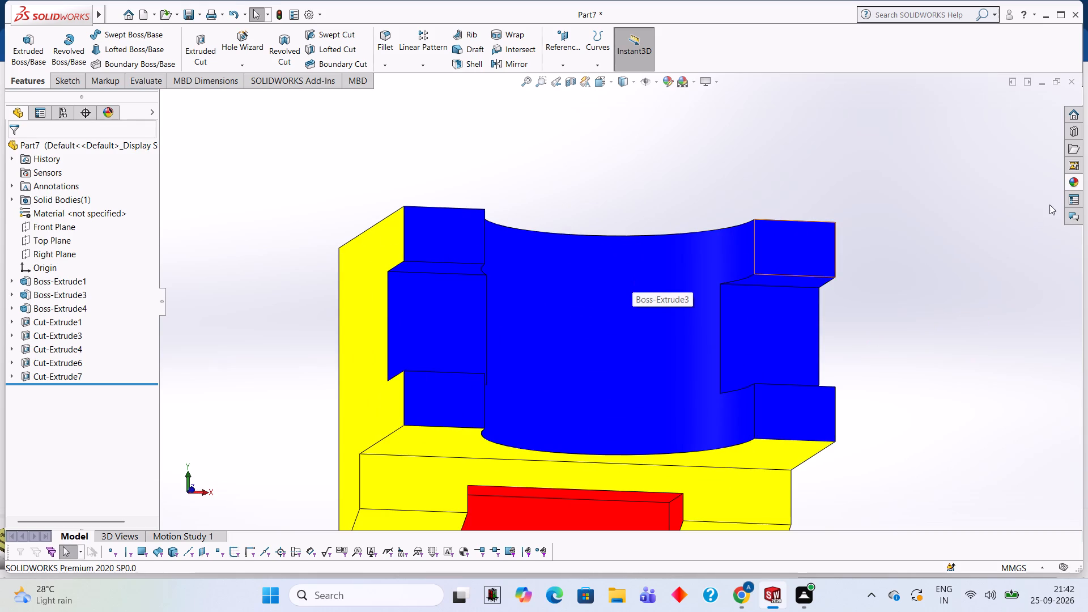
click(1075, 180)
scroll(992, 391, down, 1)
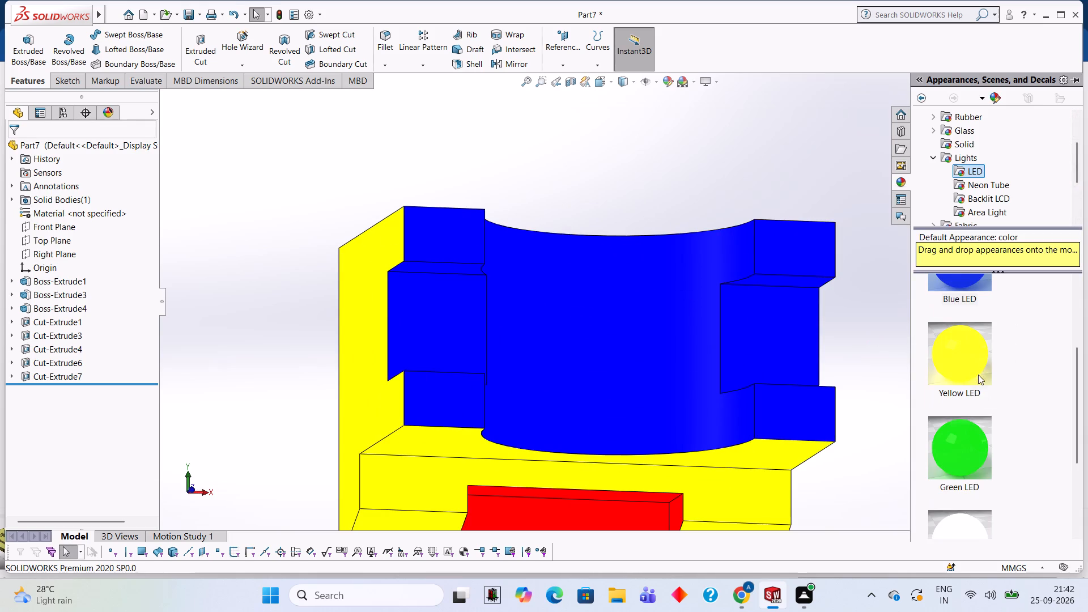
drag(961, 439, 775, 308)
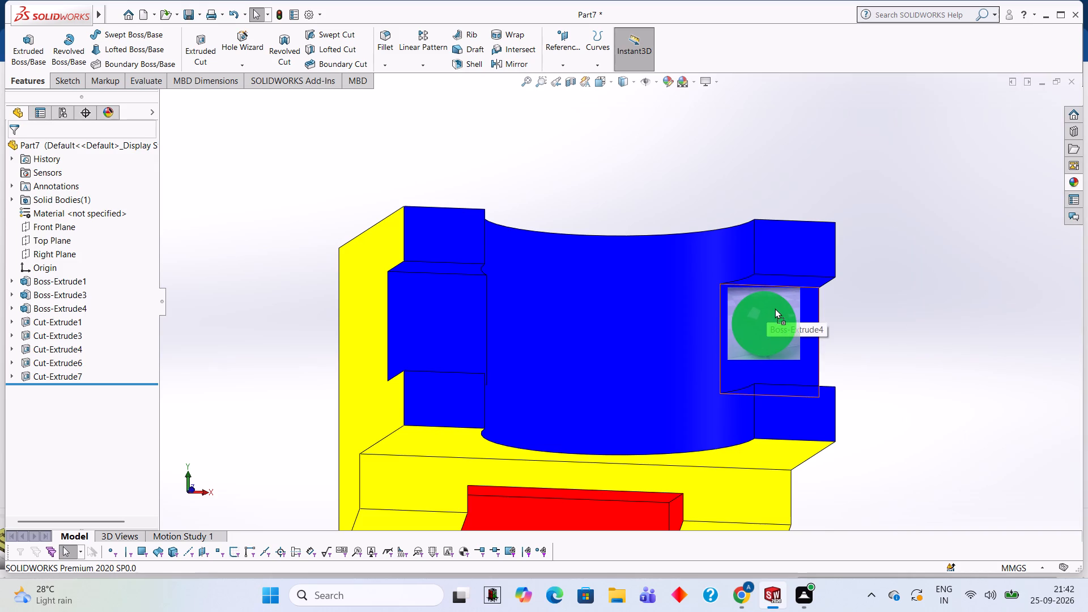
drag(775, 308, 631, 314)
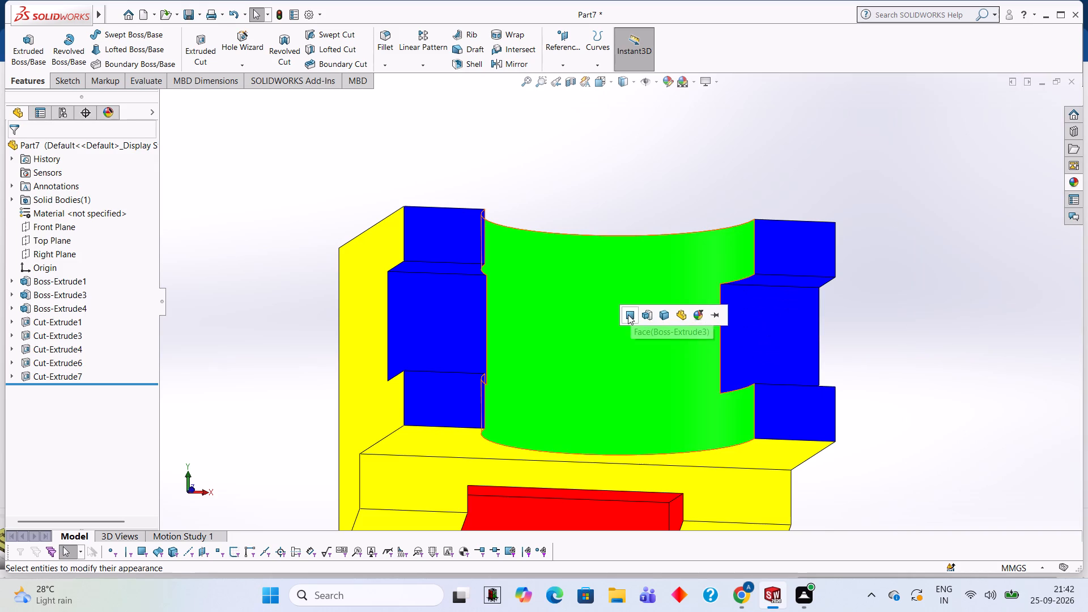
click(628, 314)
Inspect the coloured bracket from the front, above and below, checking the arc, arms and pocket.
middle_drag(1051, 312, 1014, 202)
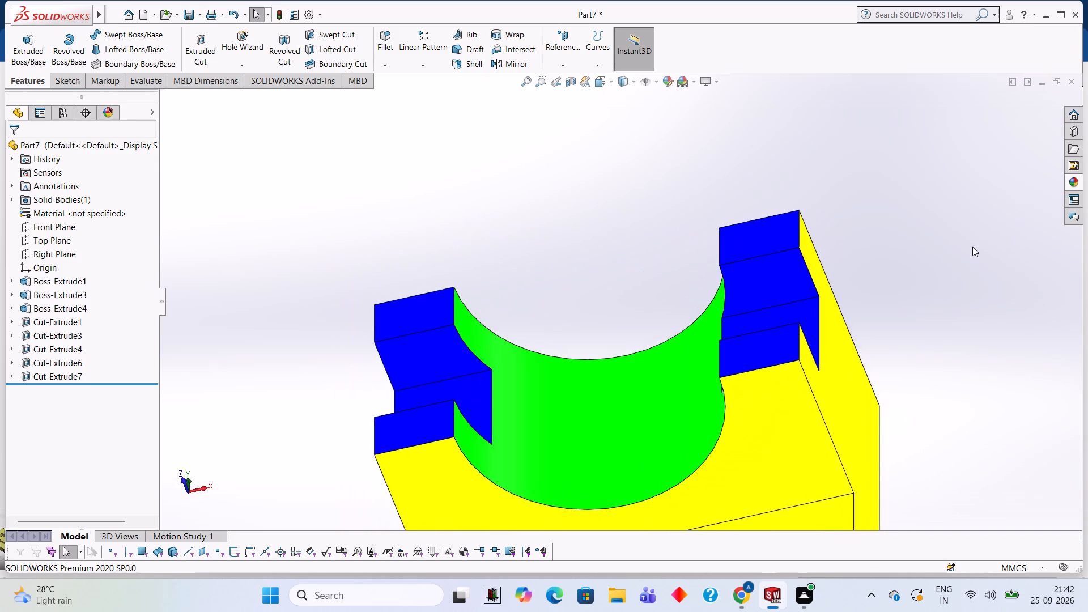
scroll(971, 249, up, 1)
middle_drag(972, 251, 992, 193)
scroll(915, 244, up, 1)
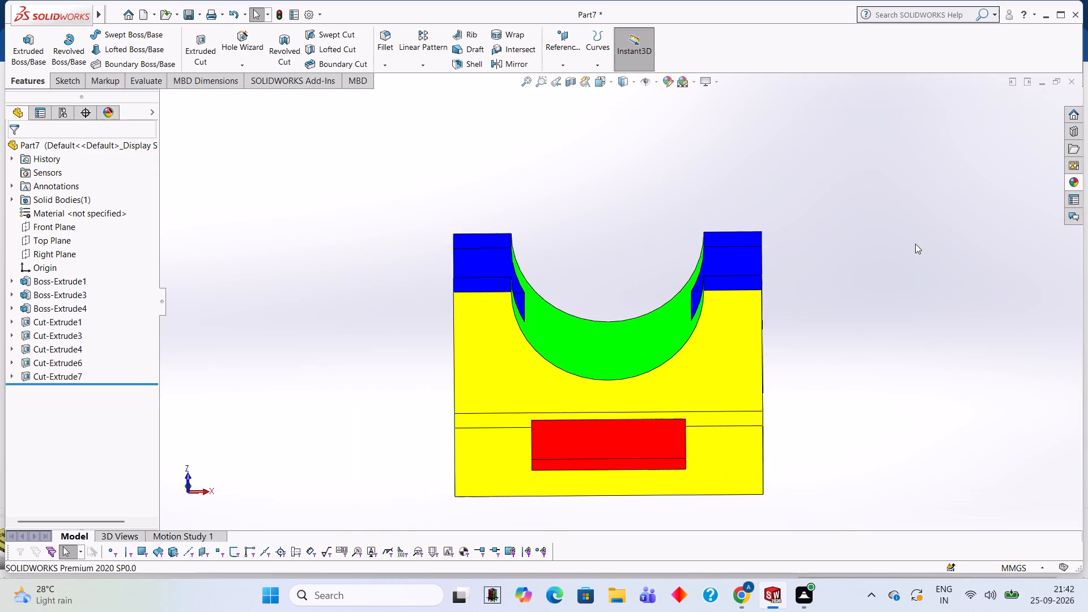
scroll(915, 244, up, 1)
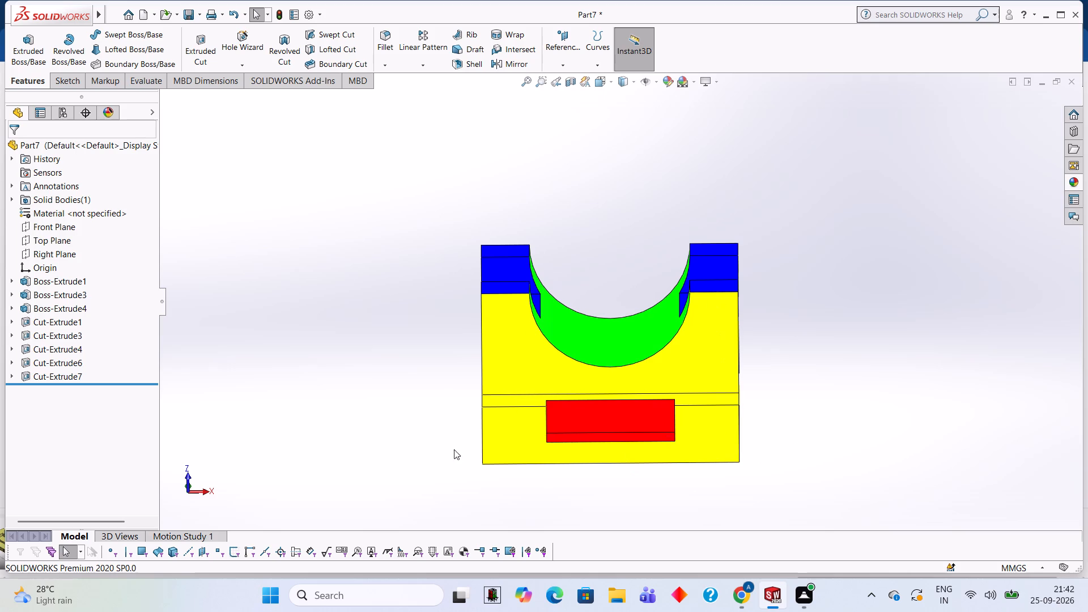
middle_drag(835, 259, 849, 380)
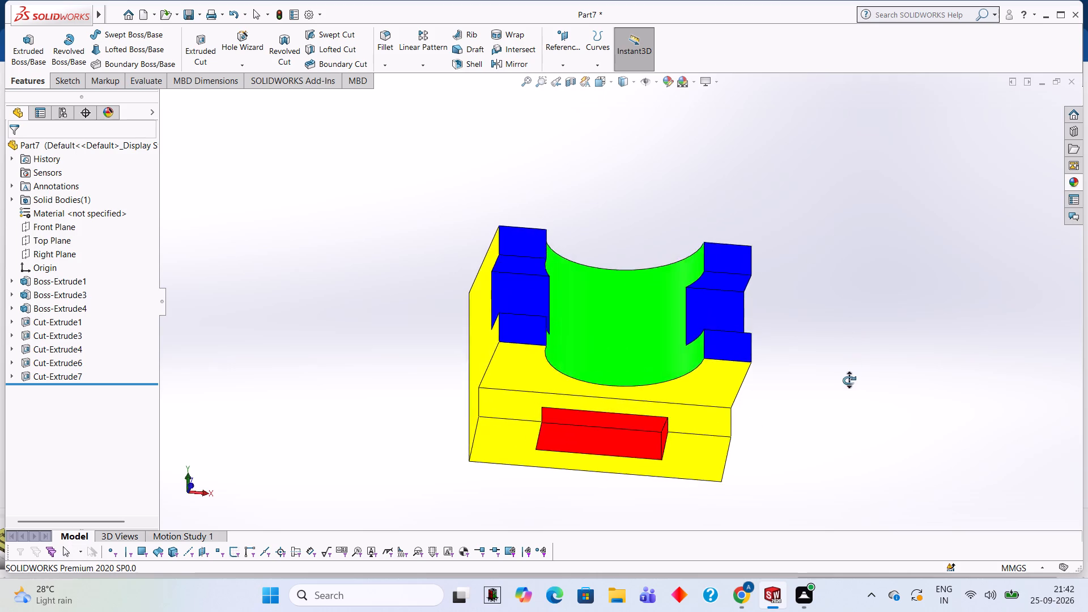
middle_drag(849, 380, 841, 357)
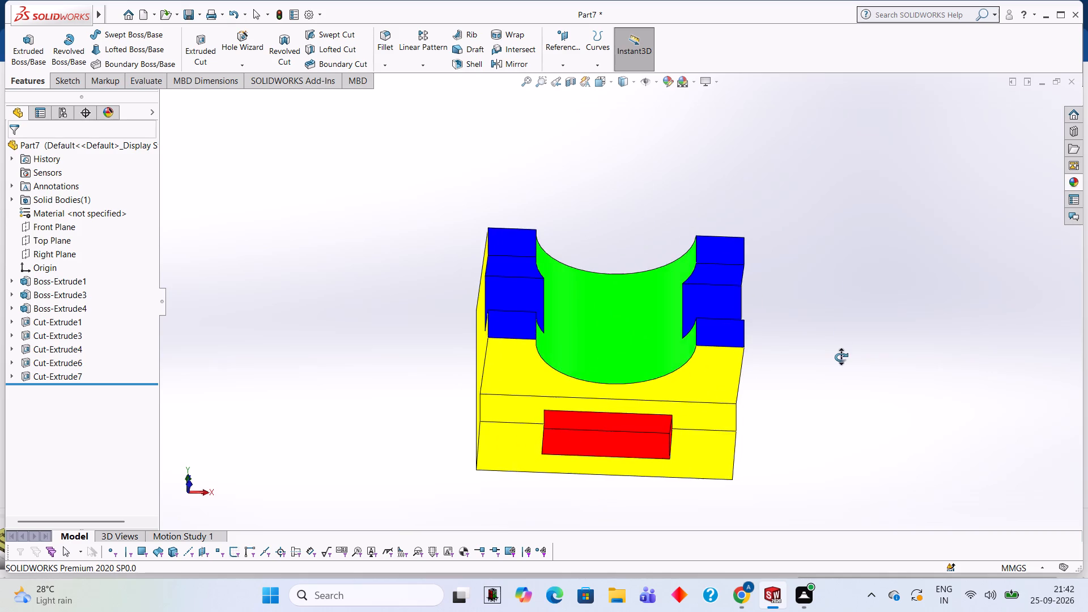
middle_drag(841, 357, 830, 343)
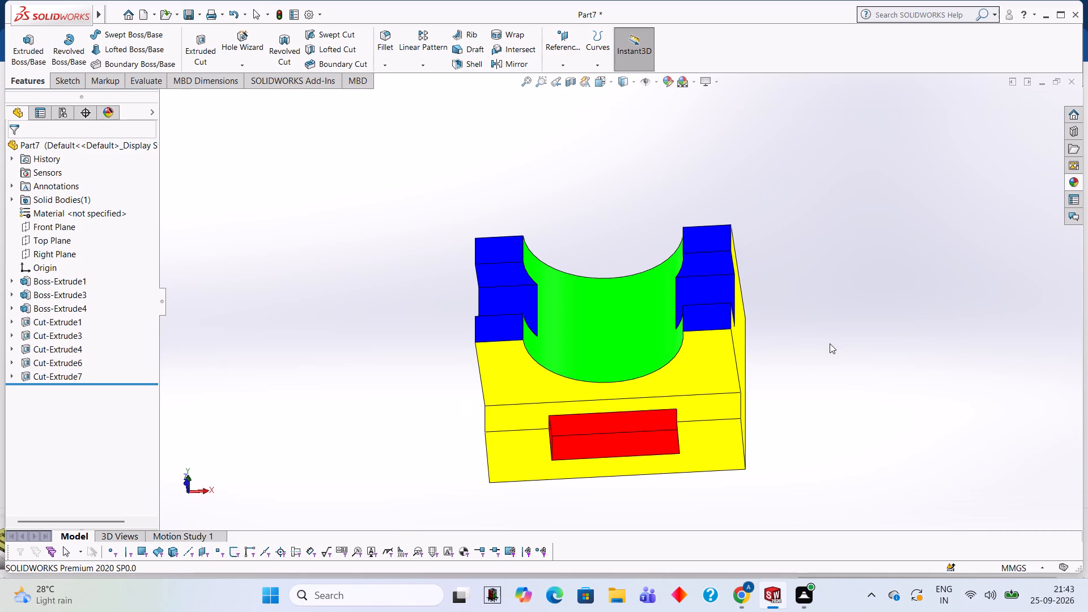
scroll(828, 339, up, 1)
middle_drag(828, 339, 861, 356)
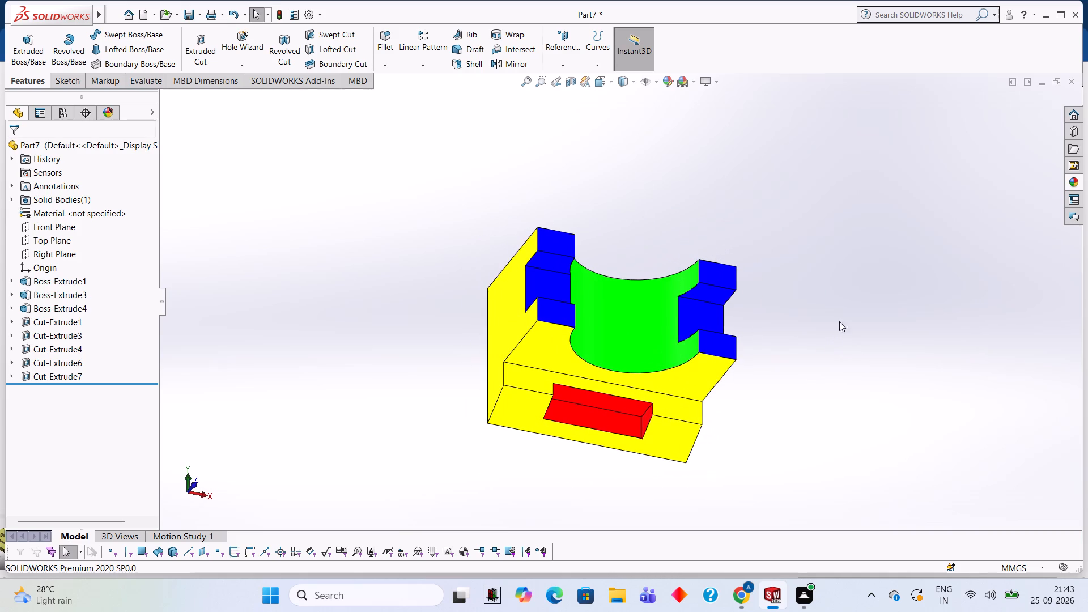
scroll(826, 303, up, 1)
middle_drag(823, 303, 806, 309)
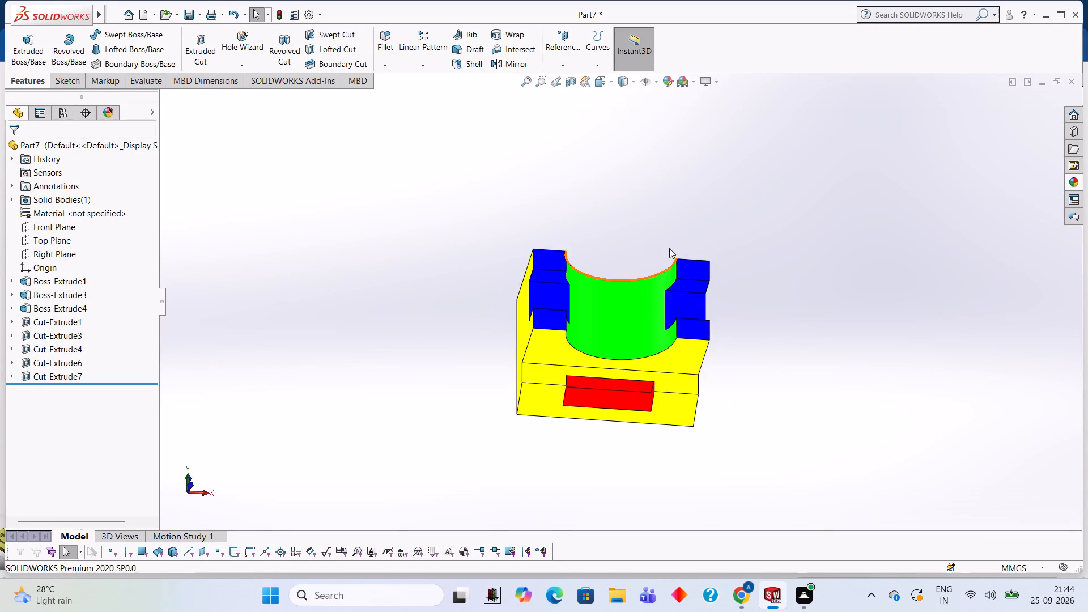
middle_drag(728, 219, 691, 329)
scroll(872, 527, down, 1)
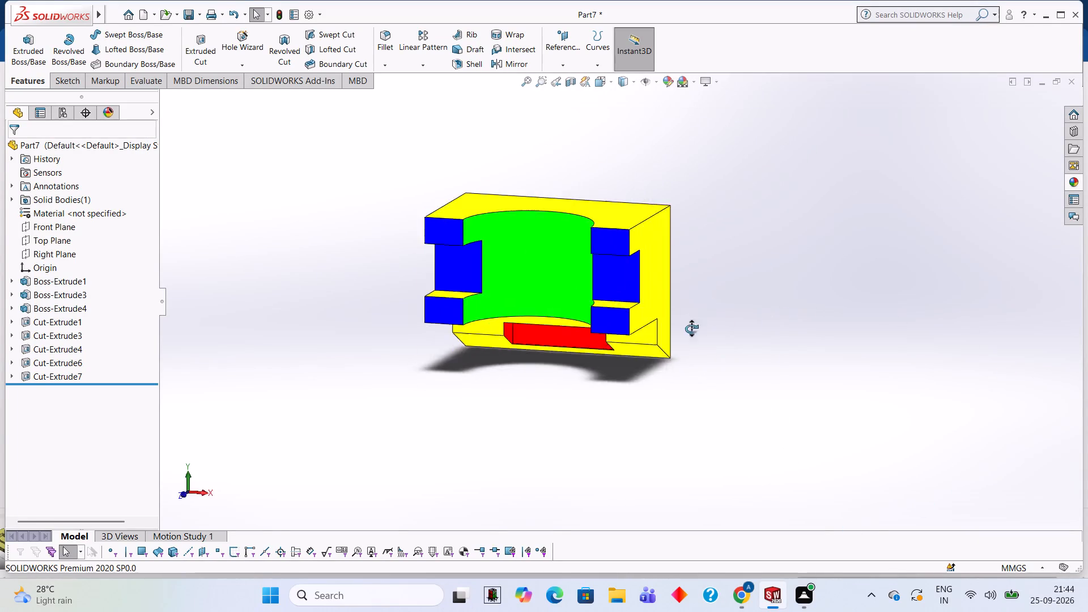
middle_drag(691, 329, 730, 236)
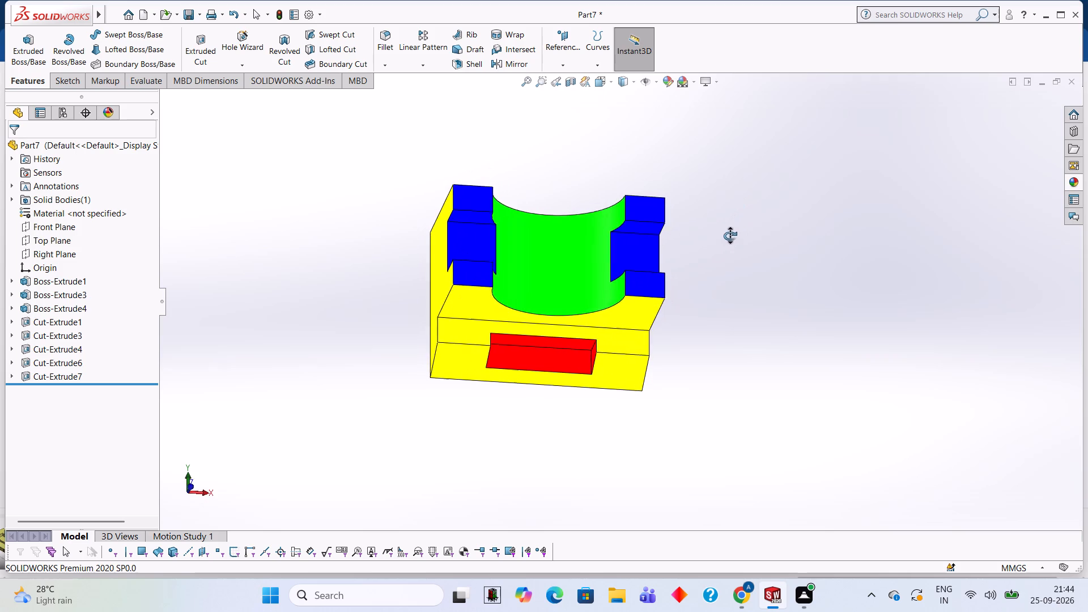
middle_drag(730, 236, 727, 207)
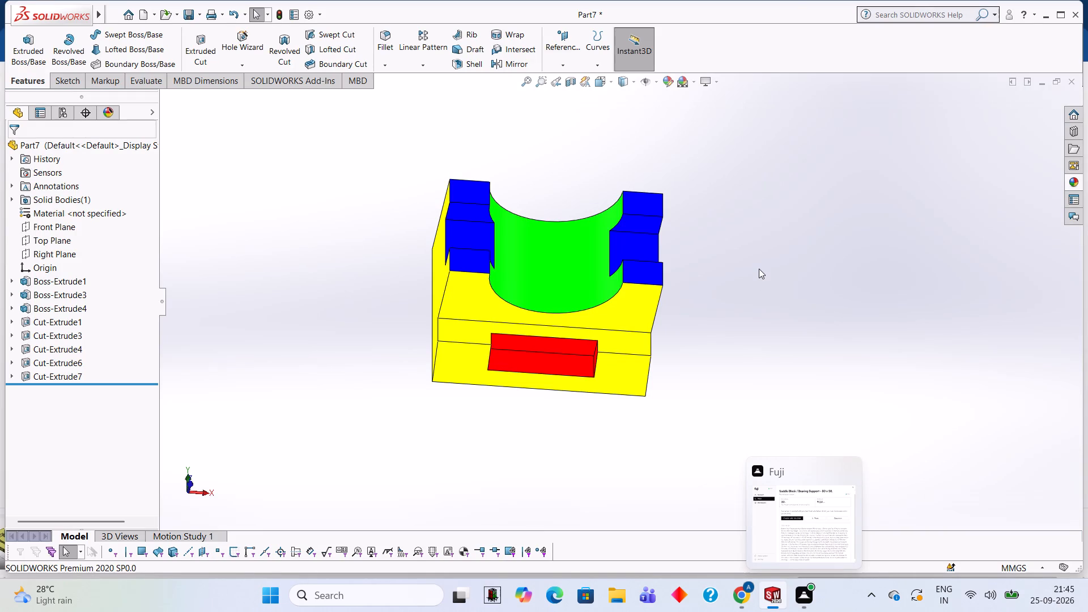
Save the part as 105 in the Documents folder.
key(ctrl+s)
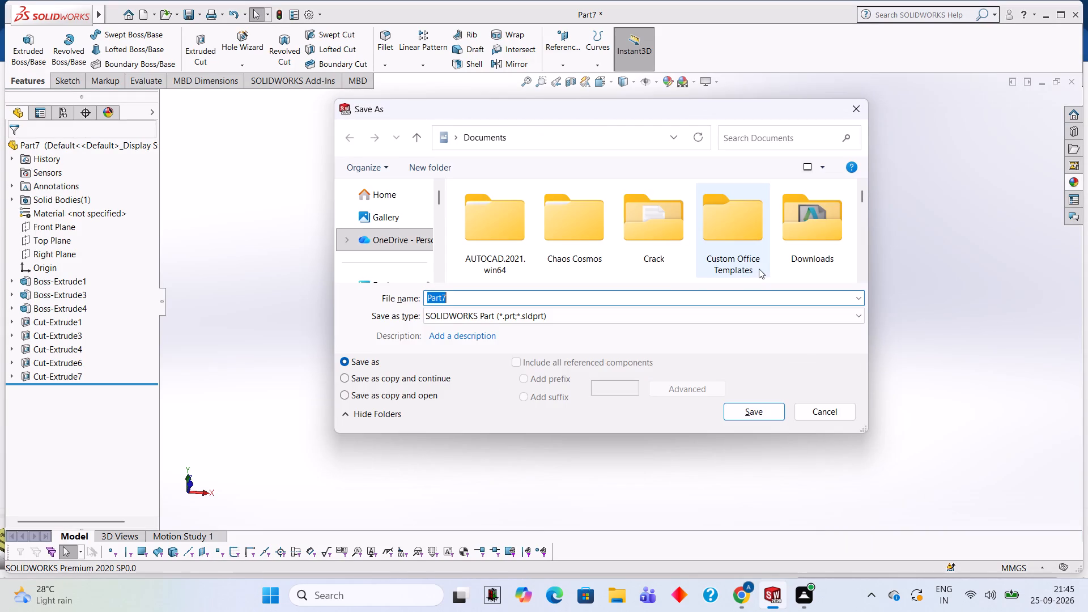
text(105)
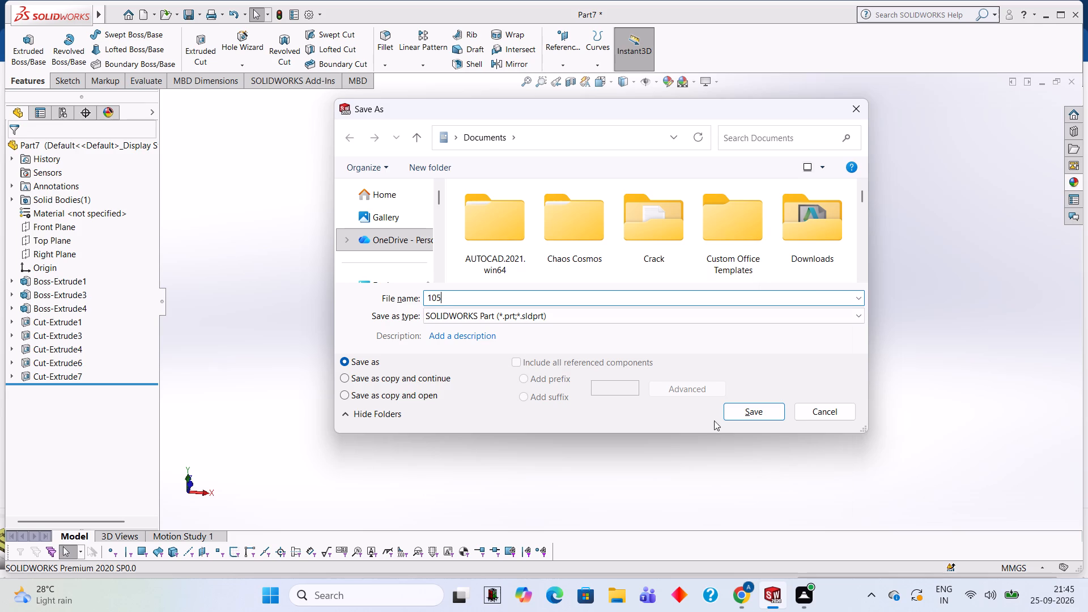
click(755, 416)
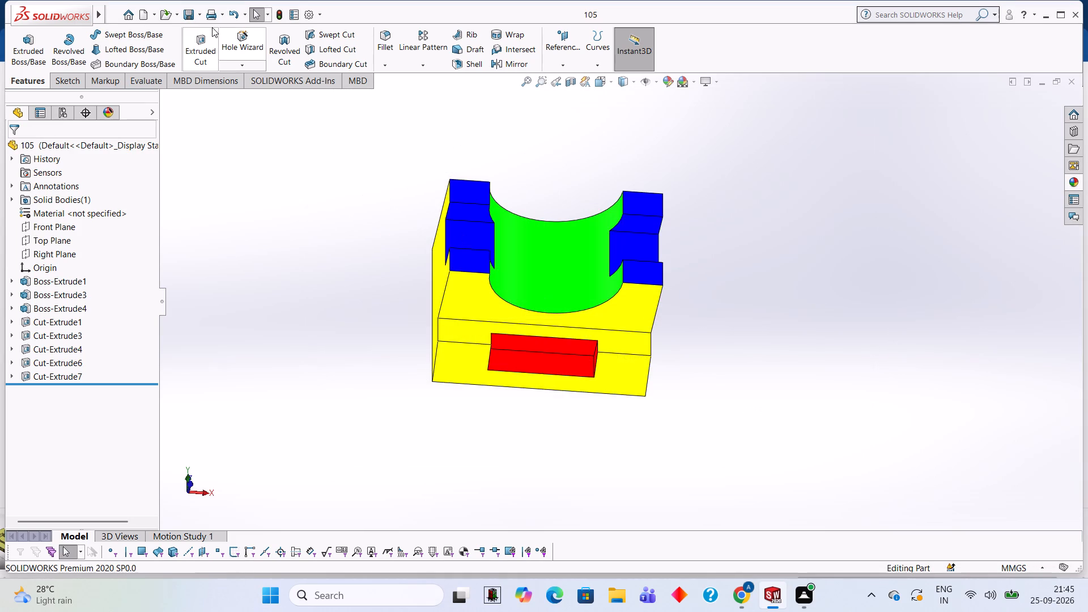
Save a copy of the part as an Adobe PDF named 105 in the Documents folder.
click(198, 19)
click(201, 43)
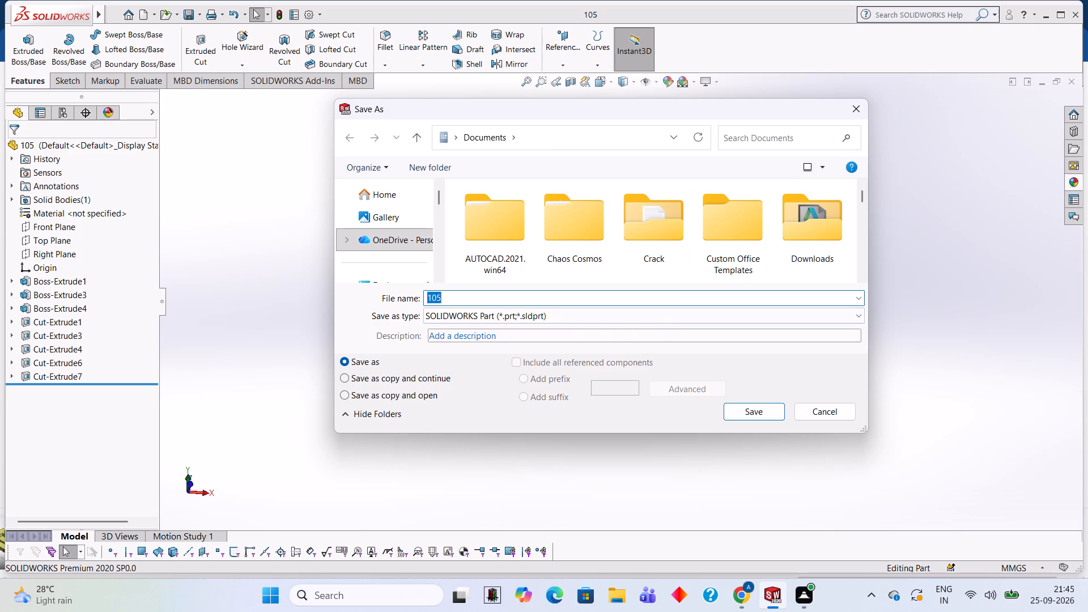
click(659, 314)
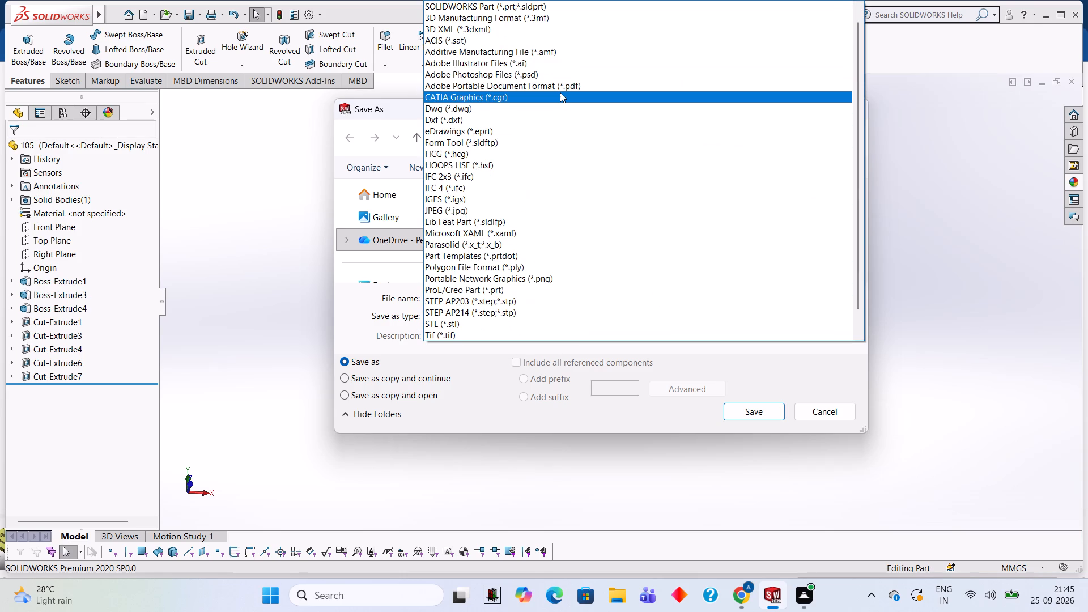
click(560, 88)
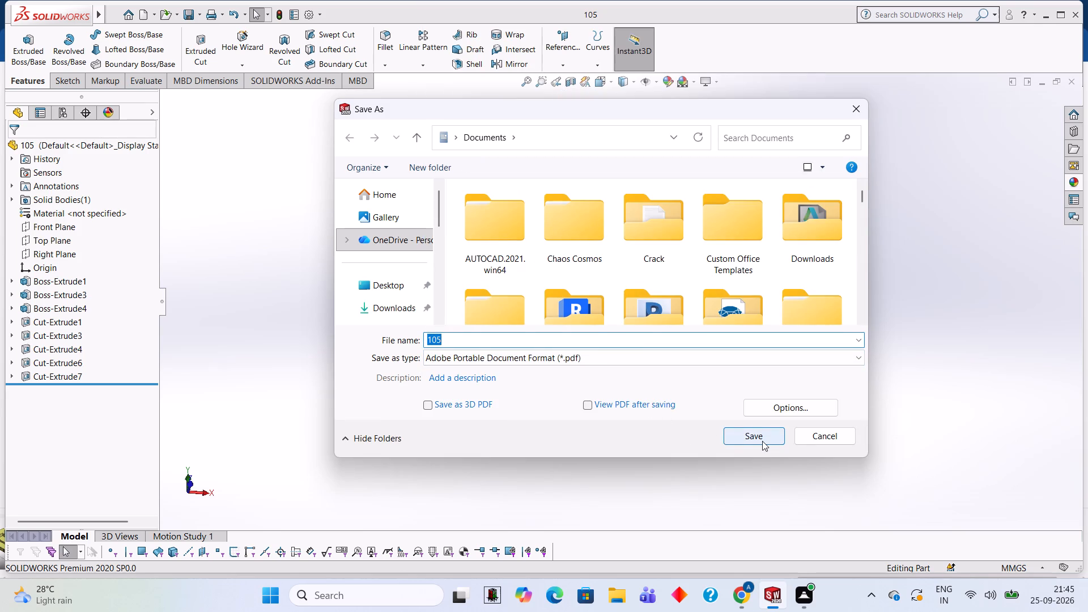
click(762, 441)
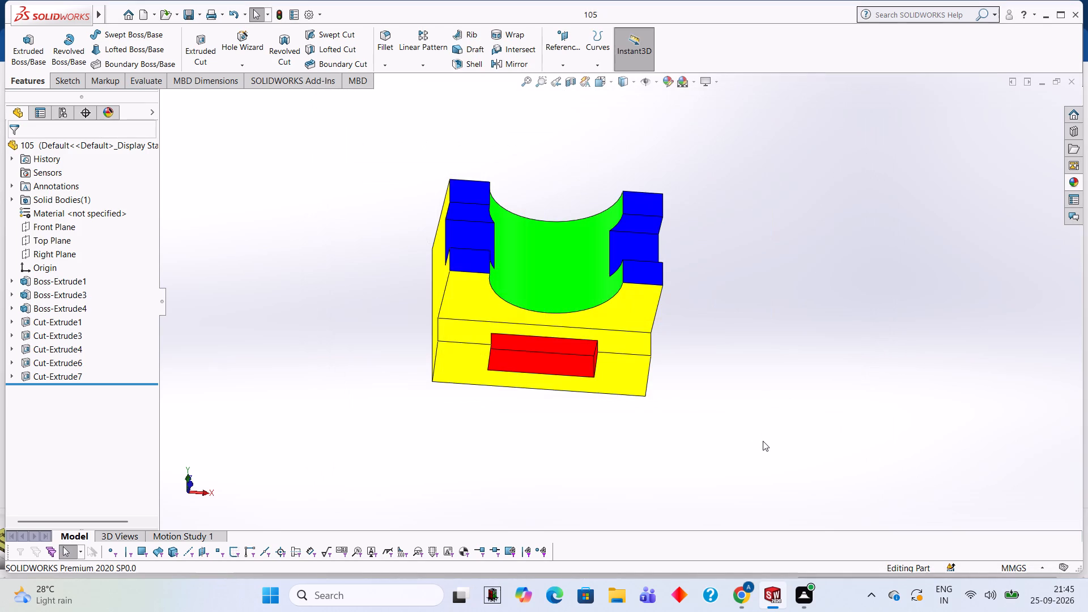